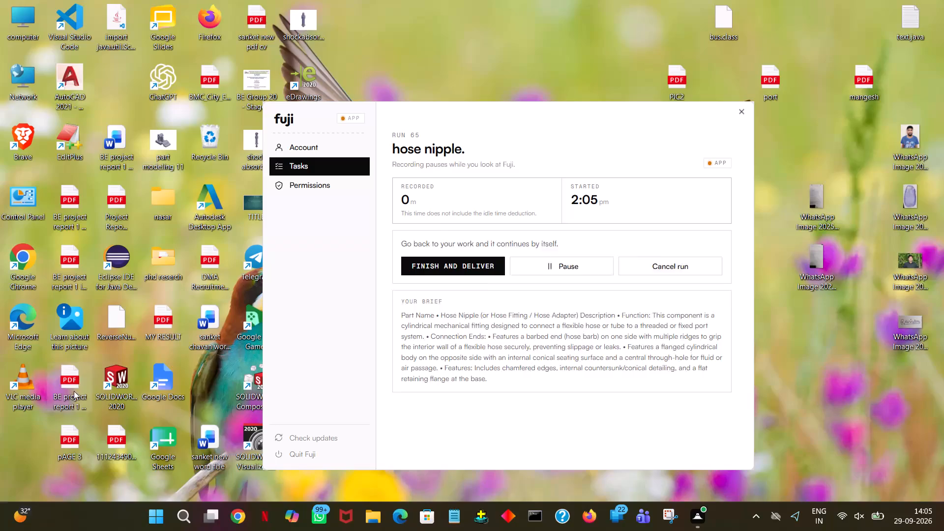
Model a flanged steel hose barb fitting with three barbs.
Launch SOLIDWORKS 2020 and create a new part document.
double_click(111, 383)
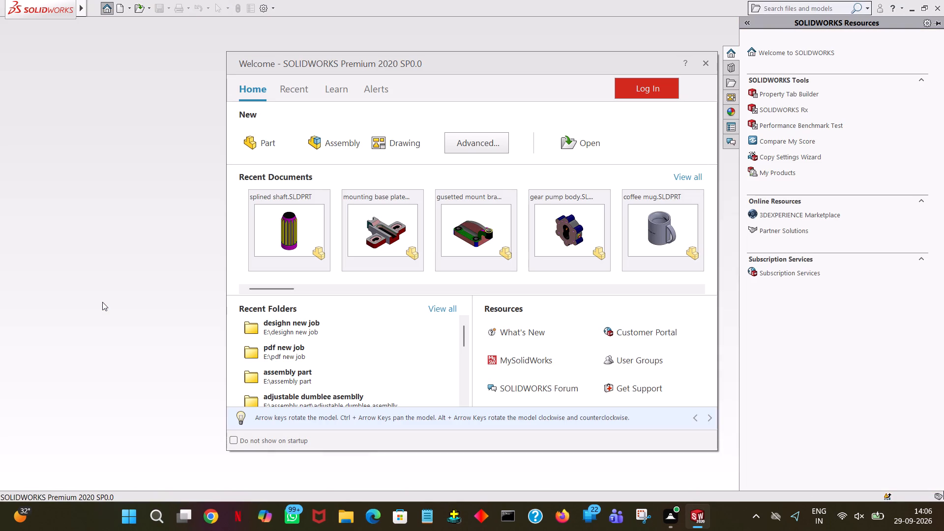
double_click(266, 141)
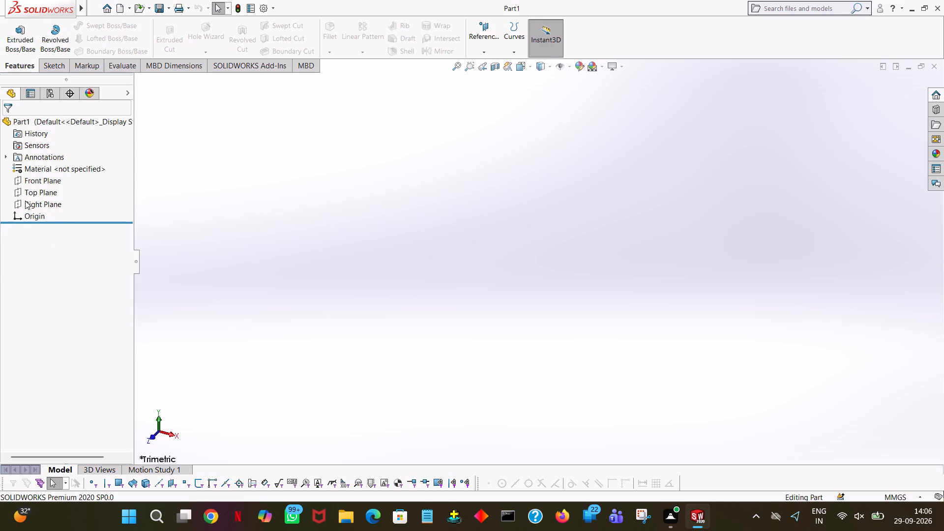
Start a new sketch on the Front Plane.
click(40, 178)
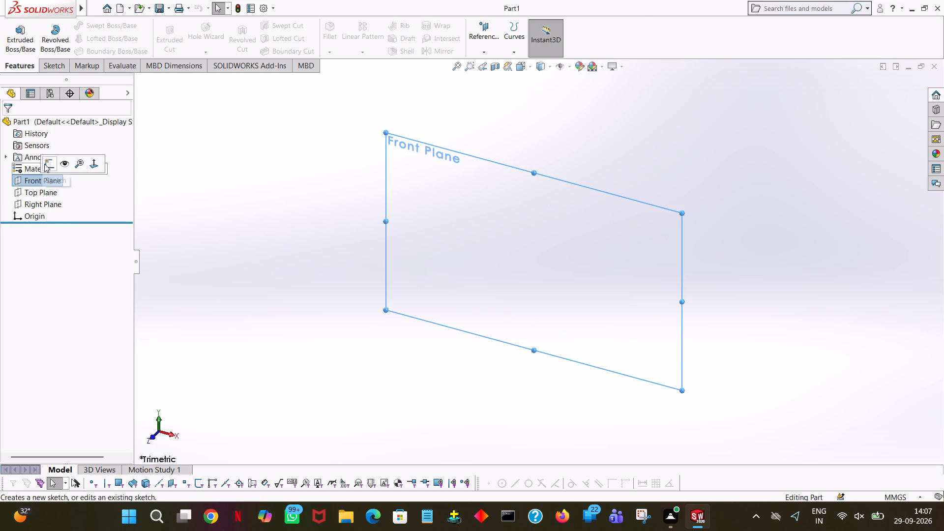
click(44, 164)
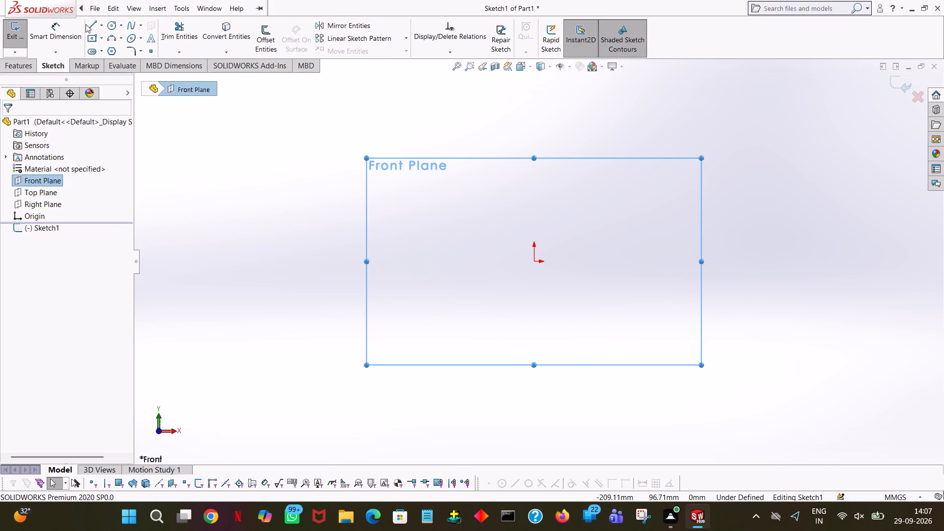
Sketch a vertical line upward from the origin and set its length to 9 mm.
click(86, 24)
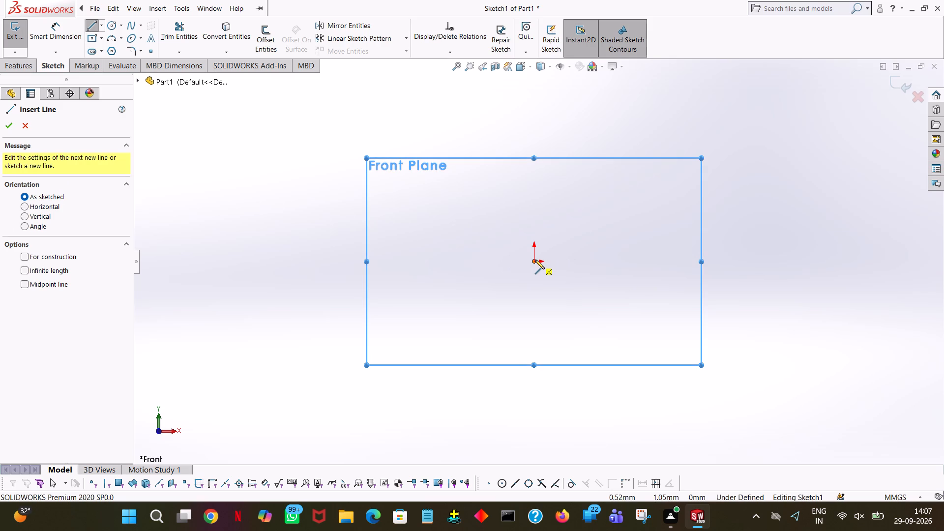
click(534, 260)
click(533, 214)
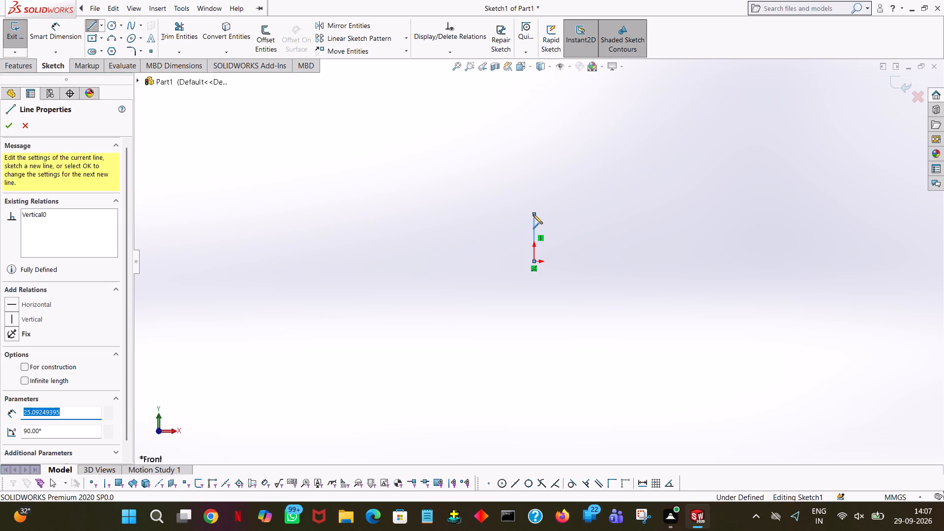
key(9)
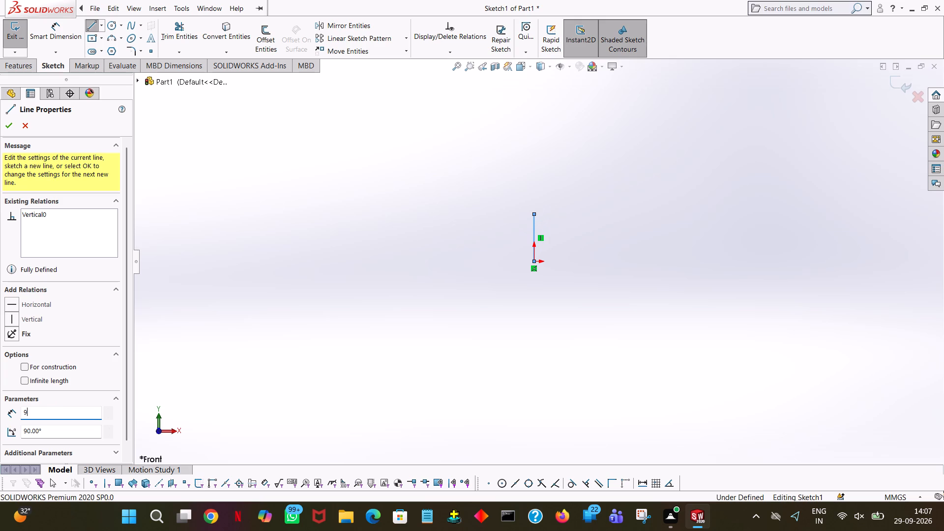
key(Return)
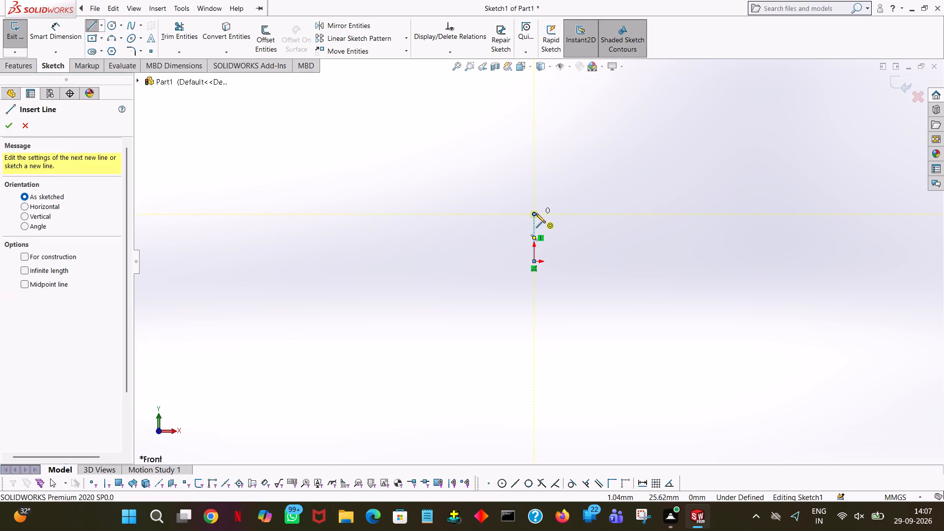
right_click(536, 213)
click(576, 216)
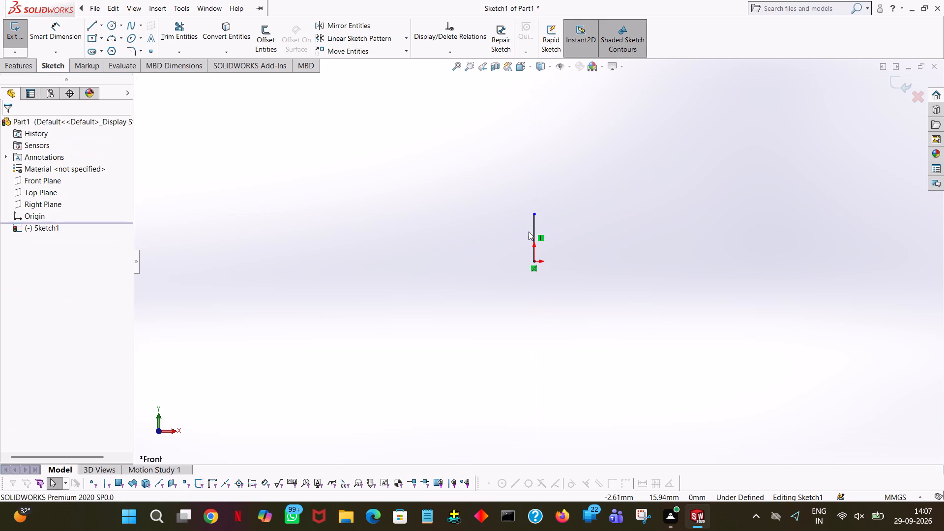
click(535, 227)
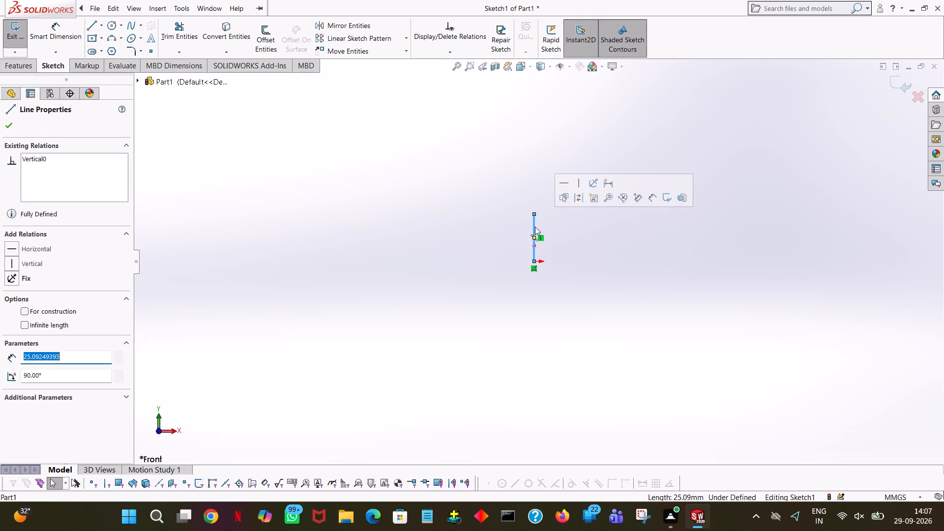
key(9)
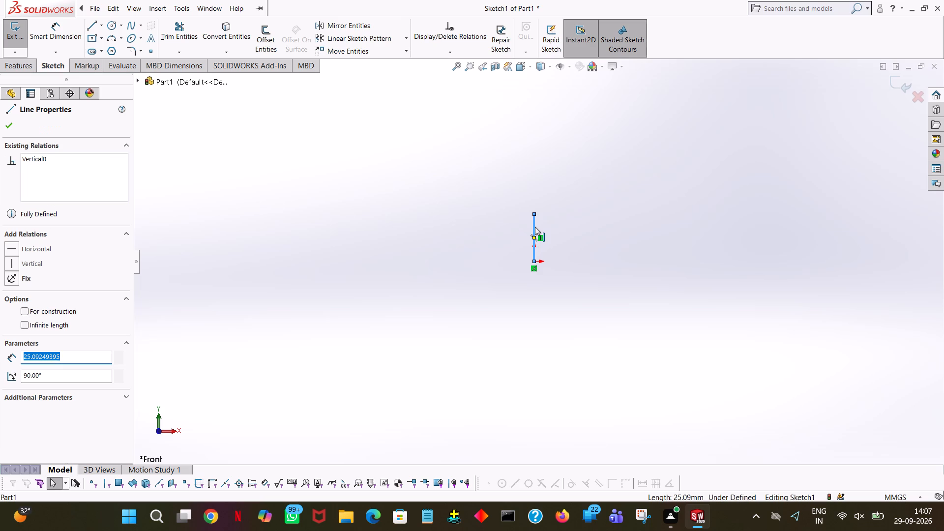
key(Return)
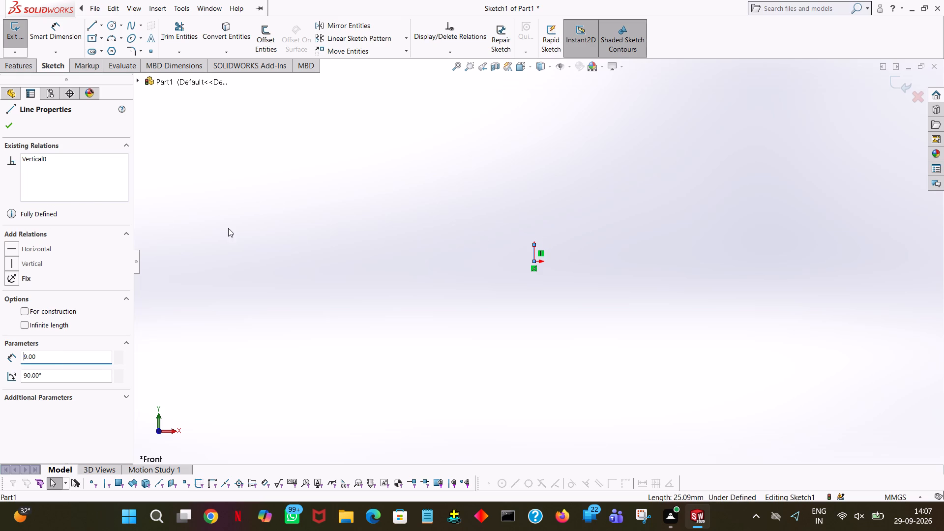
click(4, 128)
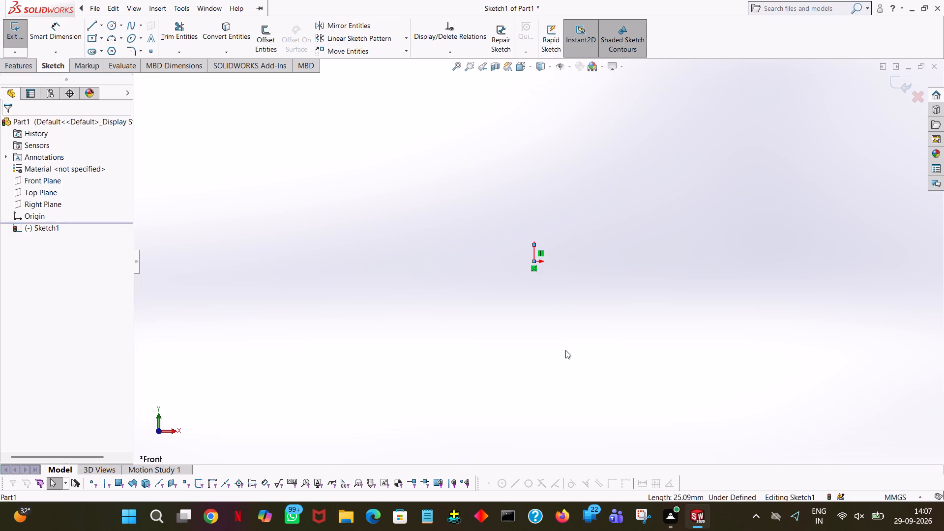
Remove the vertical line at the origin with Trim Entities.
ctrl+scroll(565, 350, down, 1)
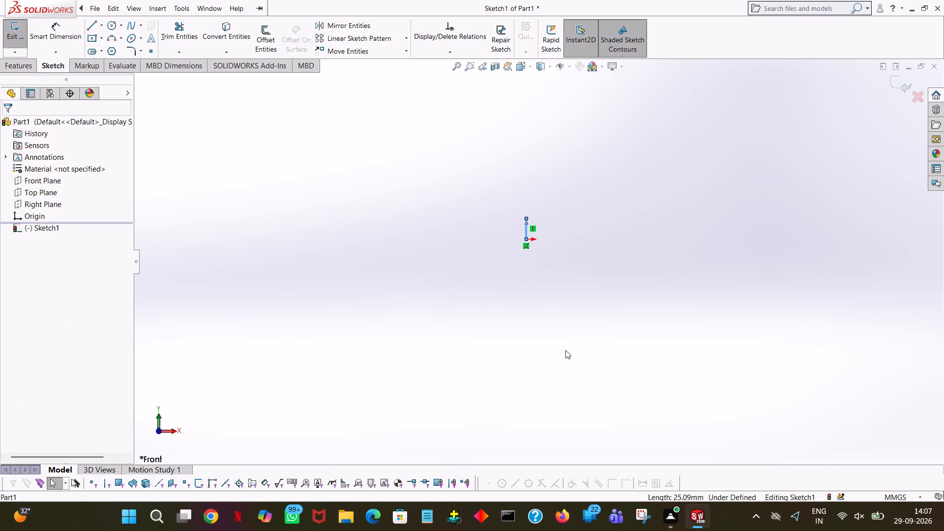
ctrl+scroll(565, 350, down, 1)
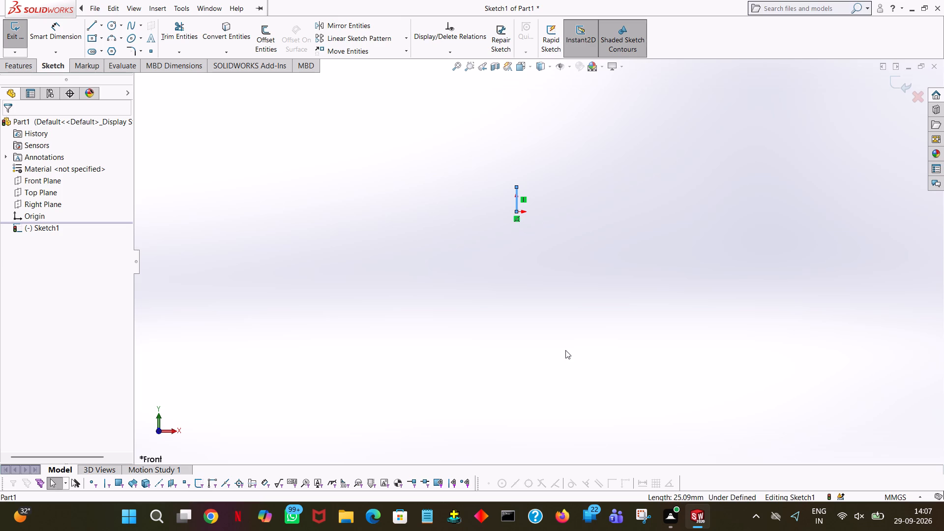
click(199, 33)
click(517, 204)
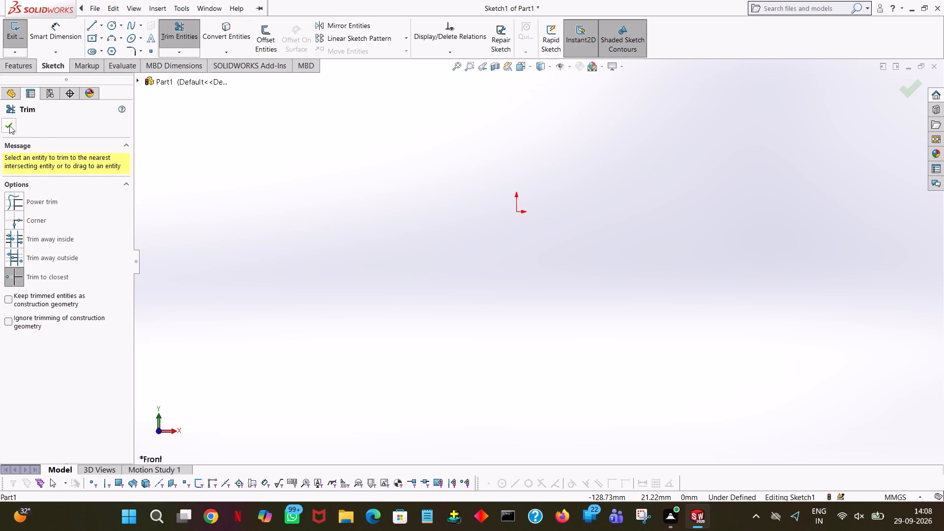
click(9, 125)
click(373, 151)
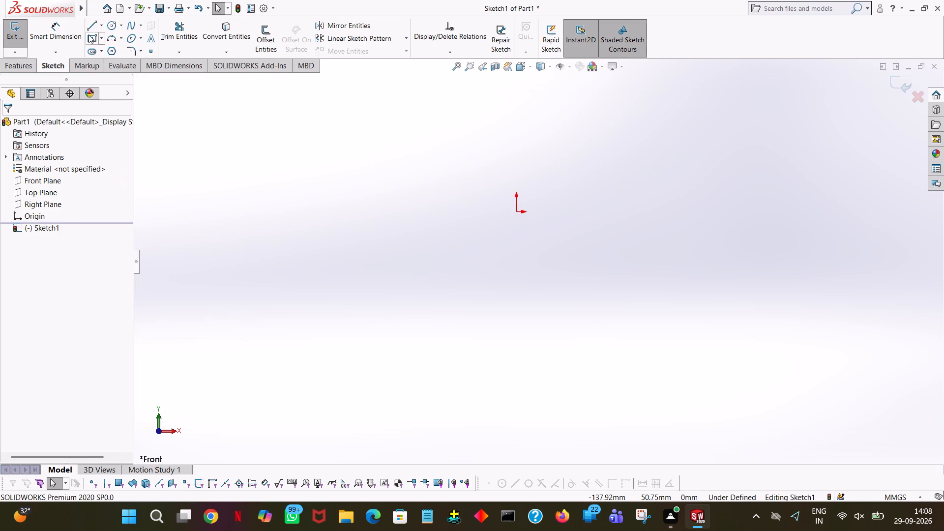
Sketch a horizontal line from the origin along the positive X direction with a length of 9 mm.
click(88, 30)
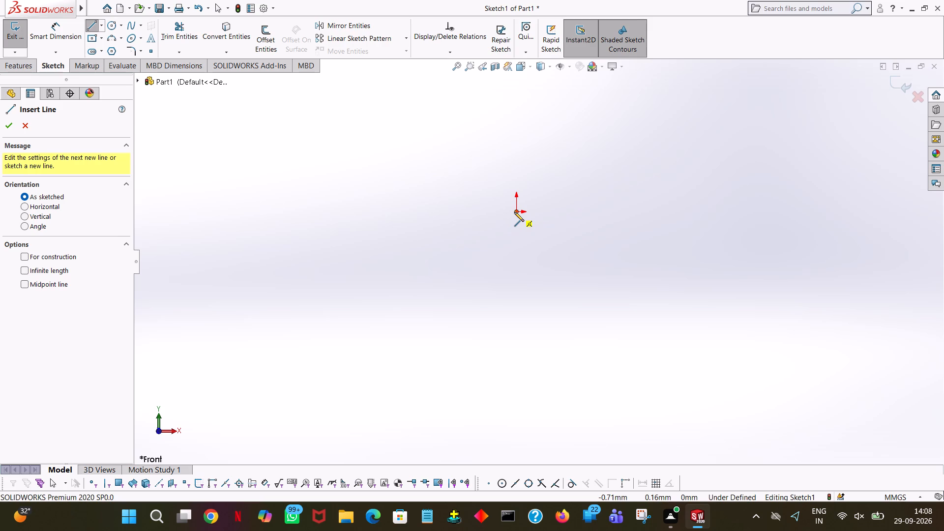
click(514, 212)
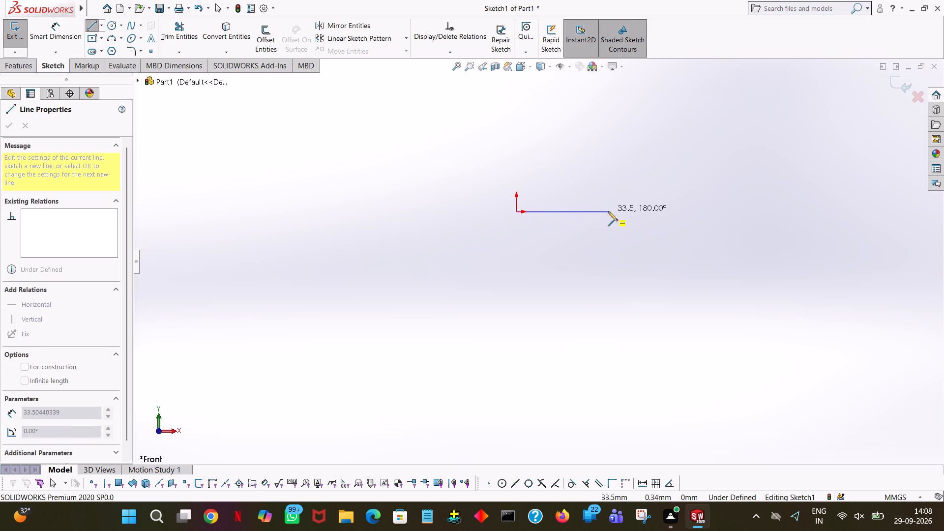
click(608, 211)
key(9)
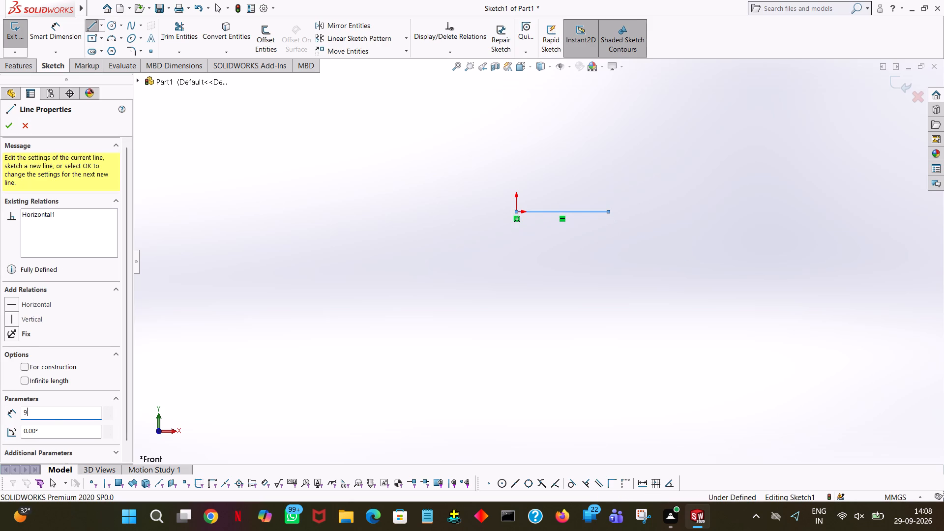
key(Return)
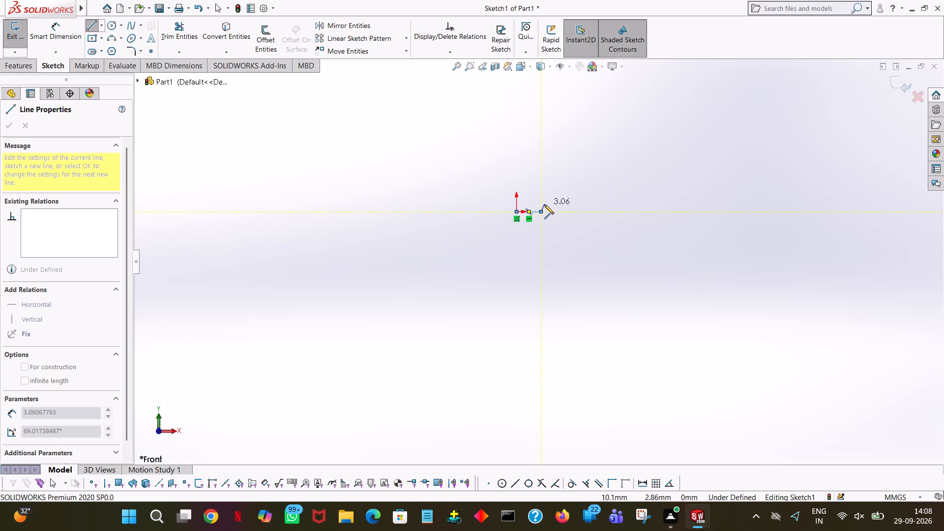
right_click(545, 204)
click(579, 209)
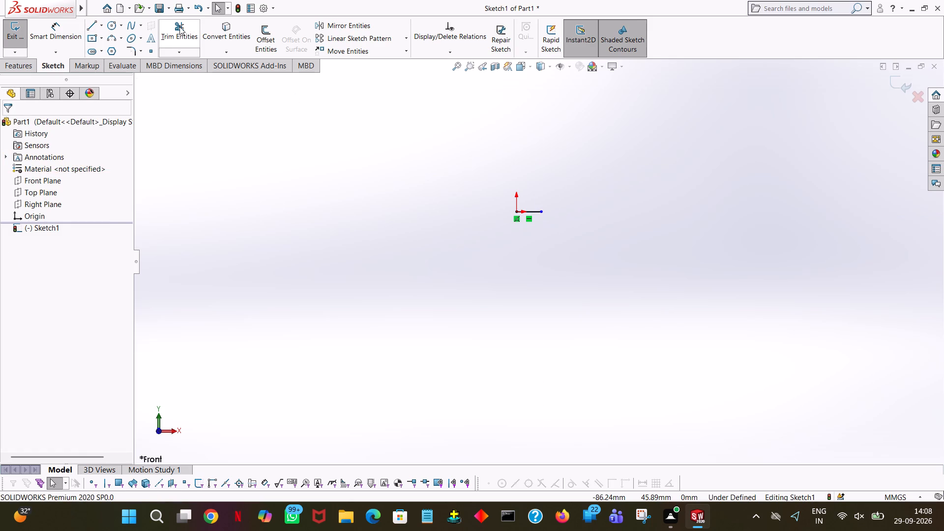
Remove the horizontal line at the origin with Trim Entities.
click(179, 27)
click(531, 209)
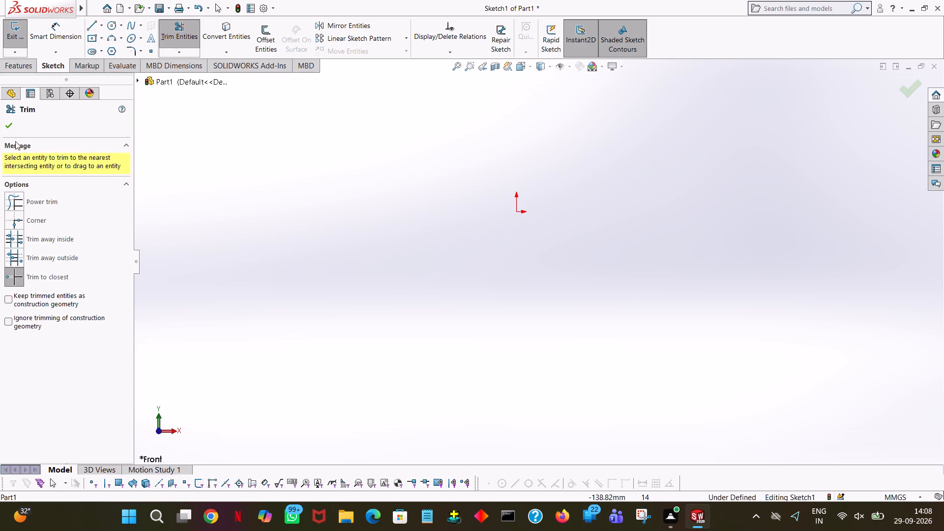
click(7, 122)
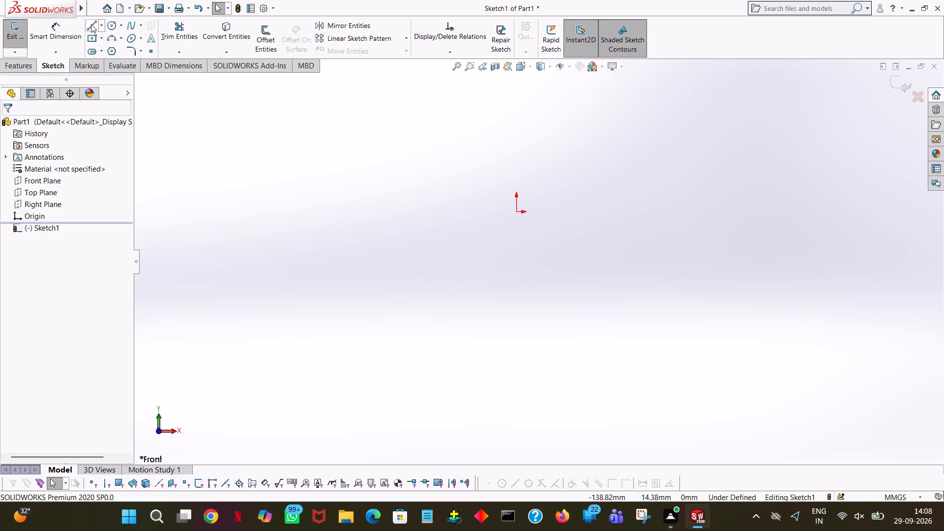
Sketch a short horizontal line about 2.5 mm long from the origin along the positive X direction.
click(91, 24)
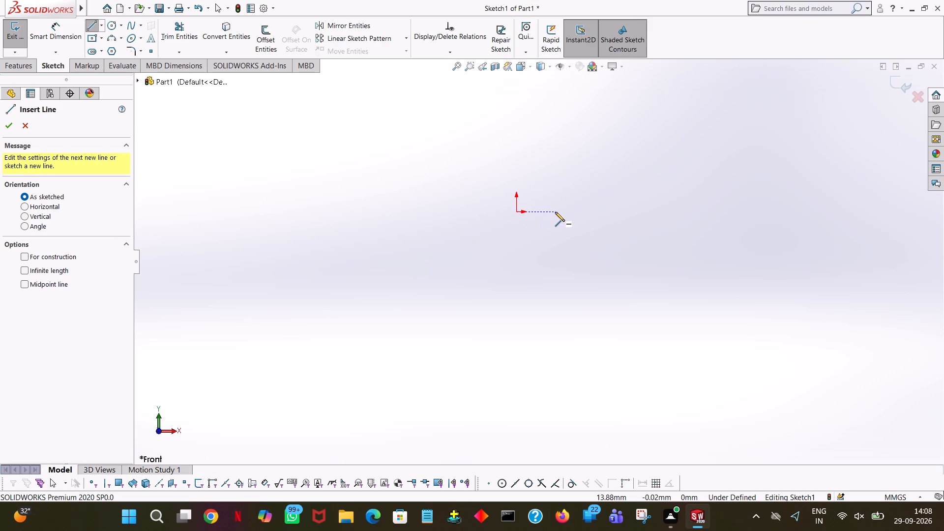
click(516, 211)
click(524, 210)
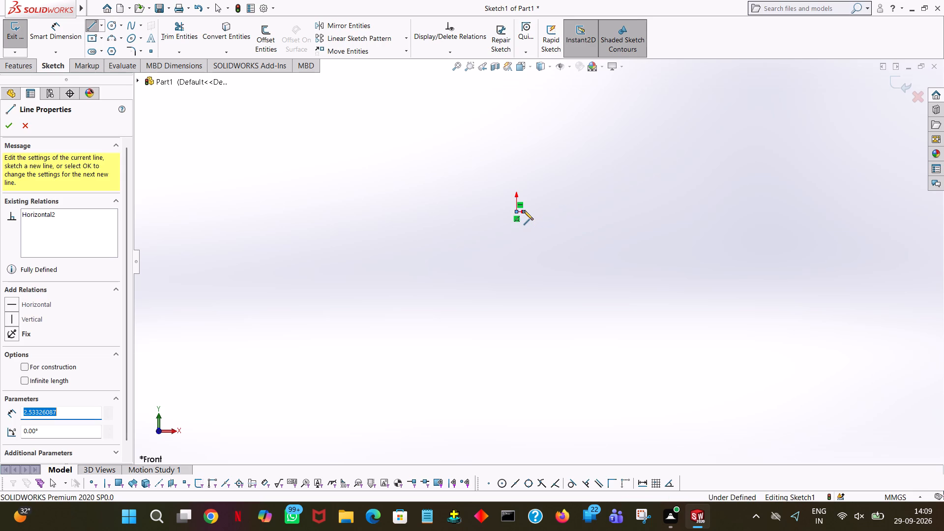
key(5)
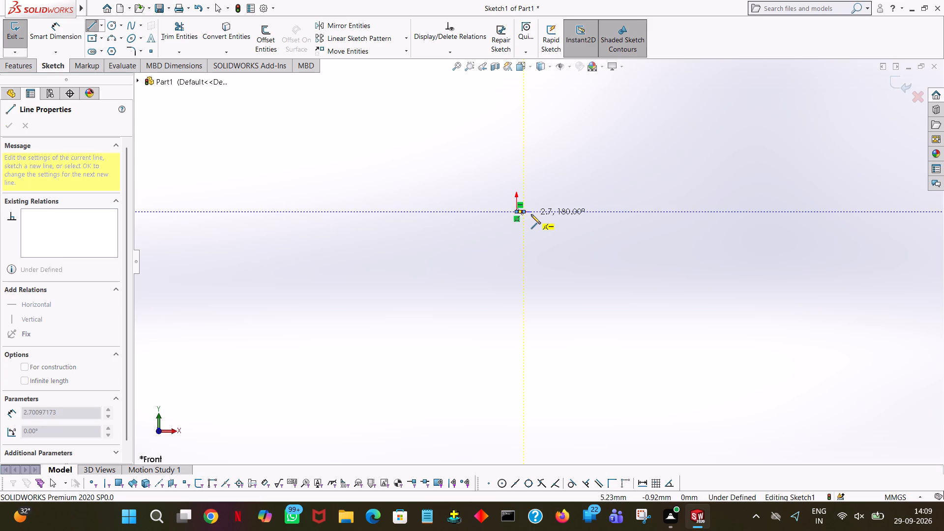
right_click(524, 216)
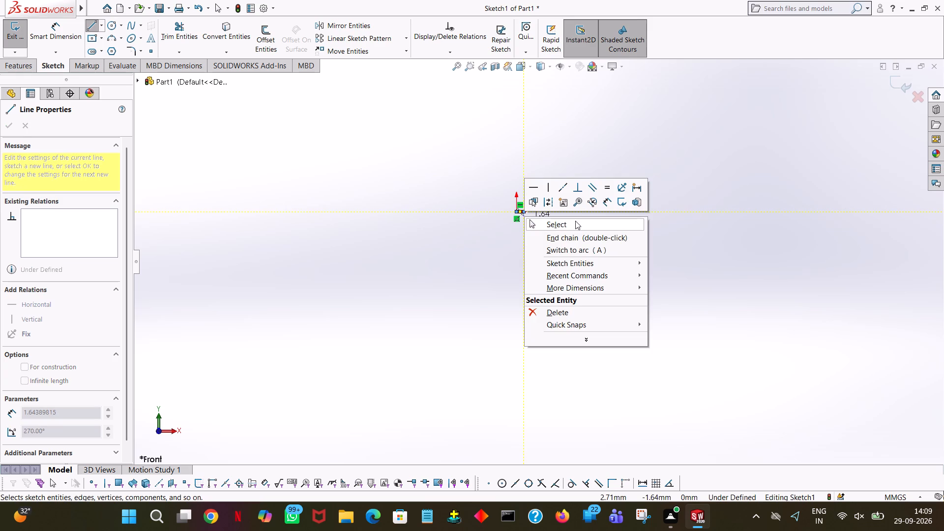
click(575, 221)
Set the length of the short horizontal line at the origin to 1 mm.
ctrl+scroll(575, 221, down, 5)
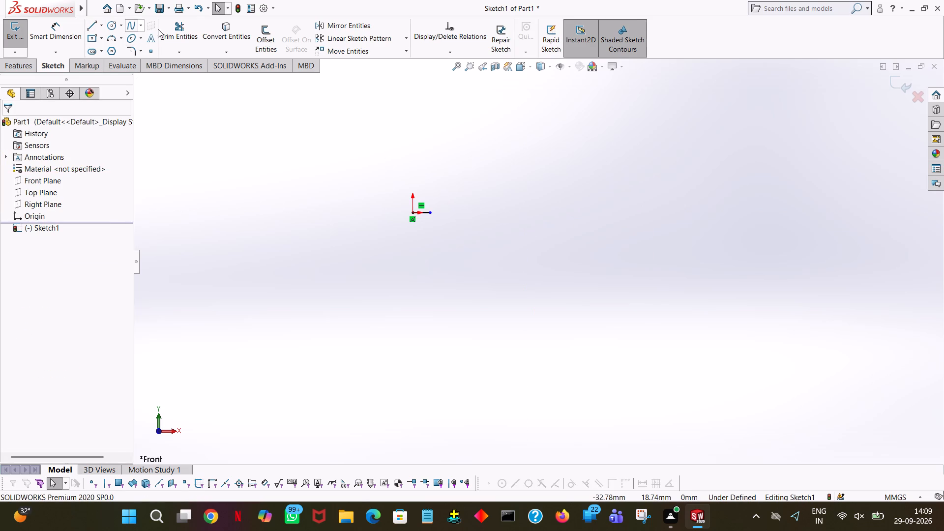
click(92, 26)
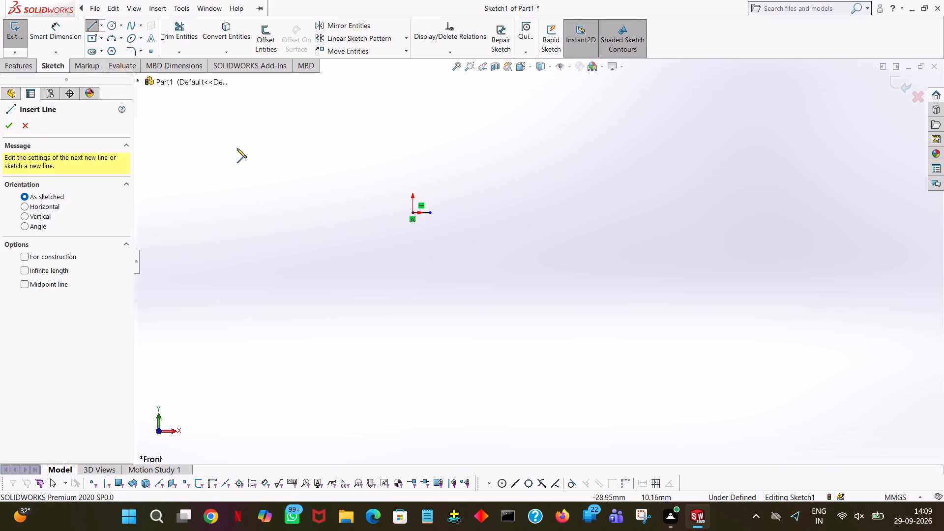
click(25, 123)
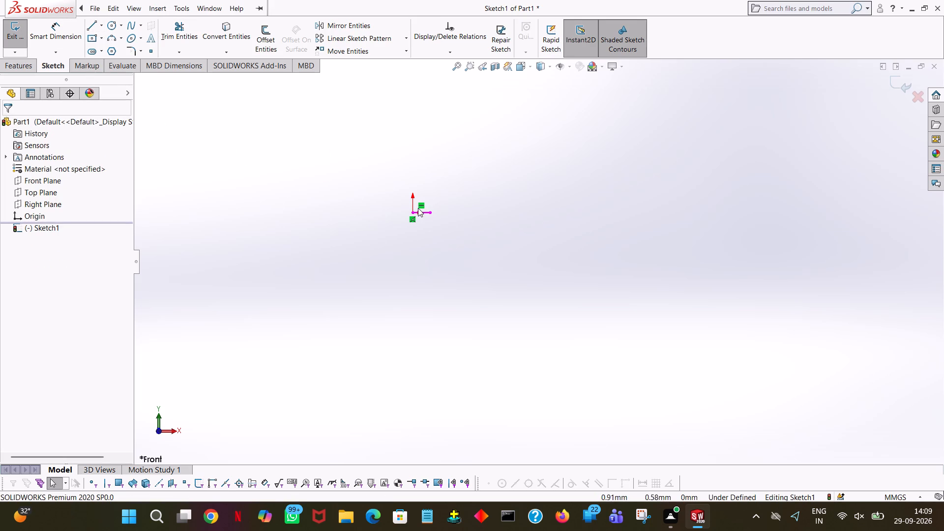
click(423, 210)
text(1.)
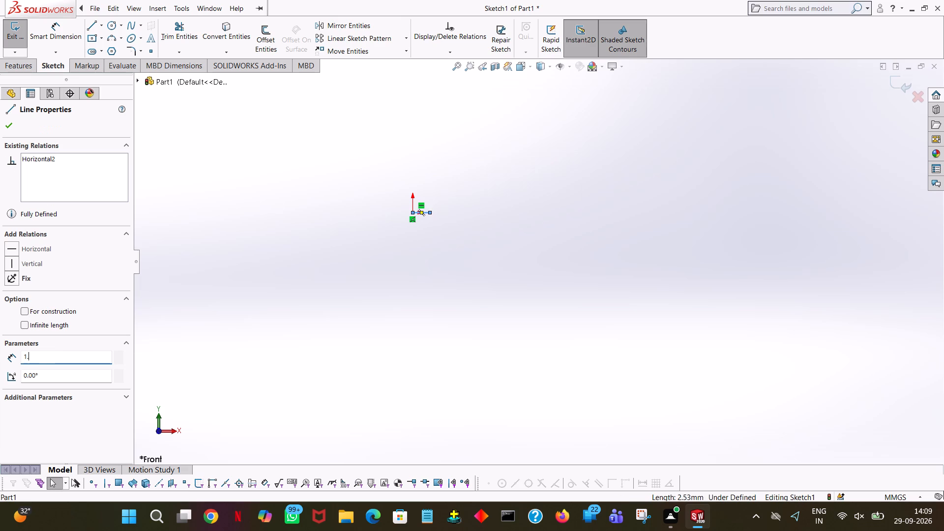
key(Return)
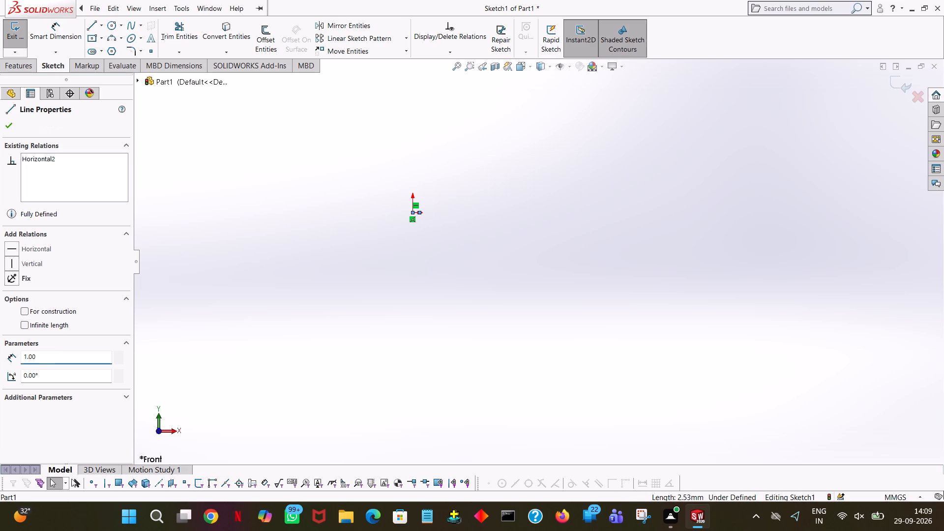
right_click(422, 212)
click(274, 219)
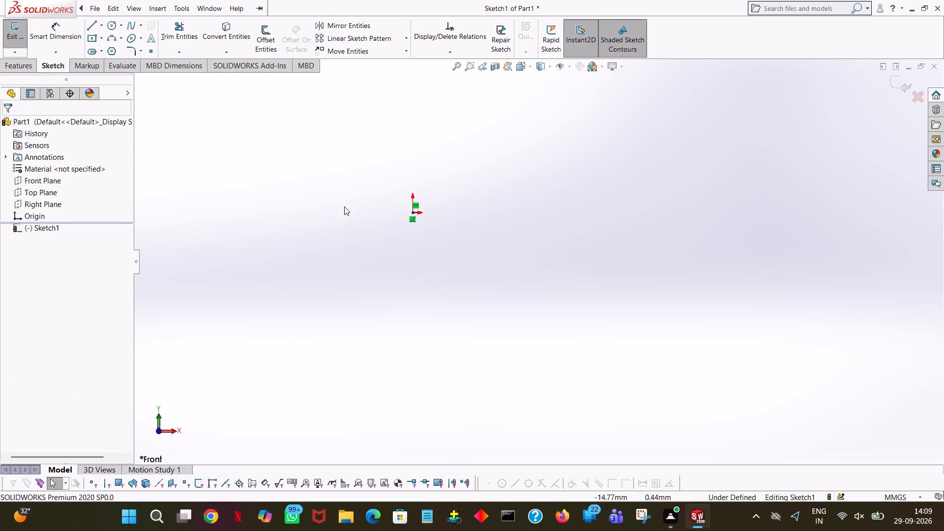
Sketch a vertical line 9 mm long upward from the free end of the 1 mm horizontal line.
ctrl+scroll(435, 211, down, 6)
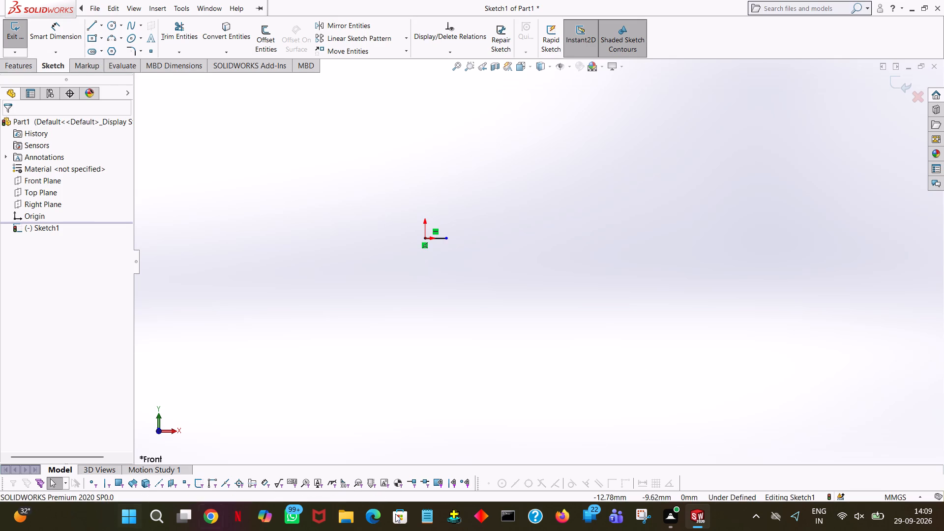
click(435, 236)
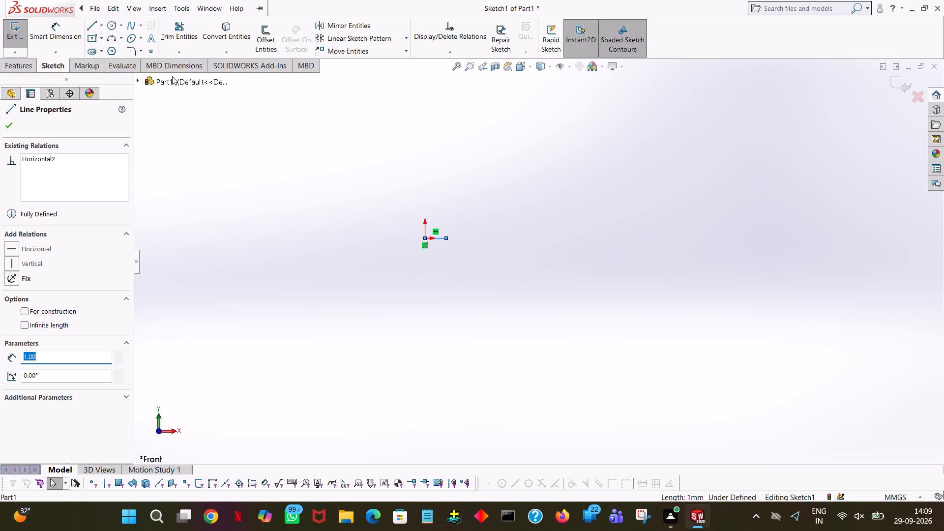
click(94, 26)
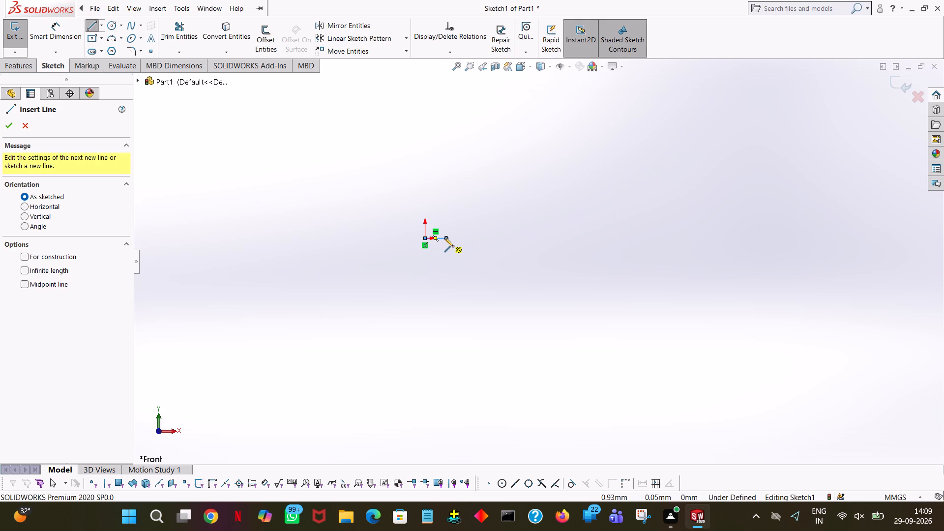
click(444, 237)
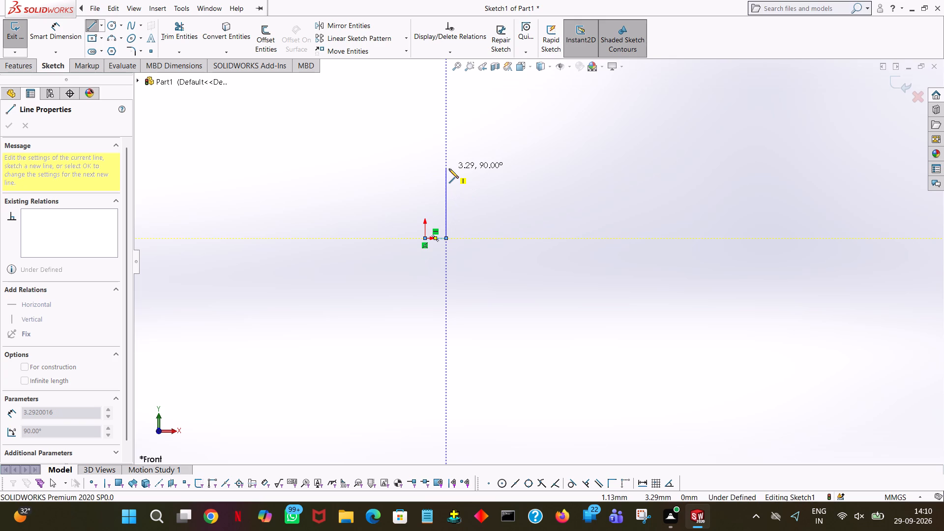
click(446, 163)
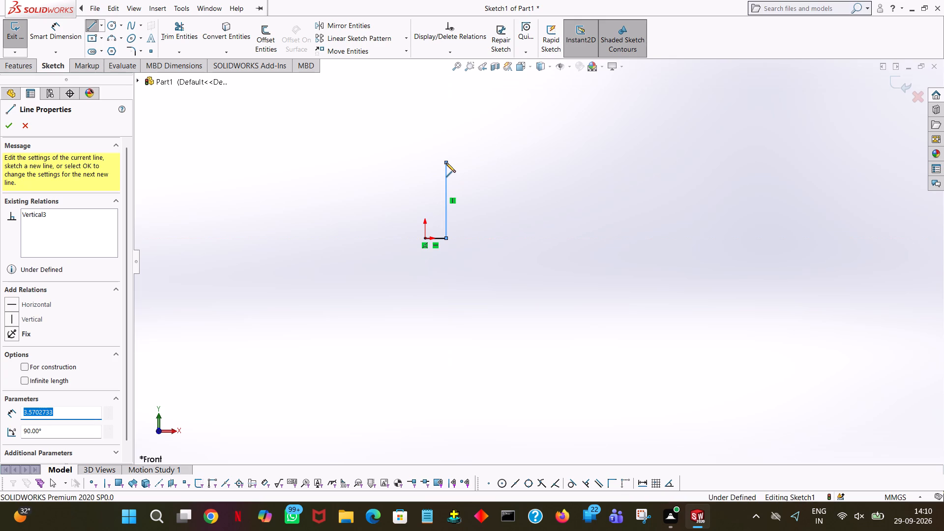
key(9)
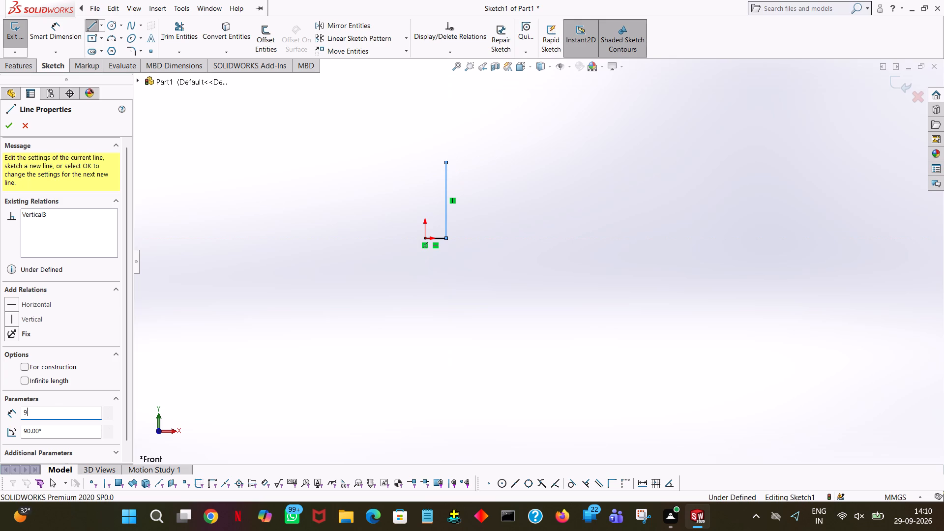
key(Return)
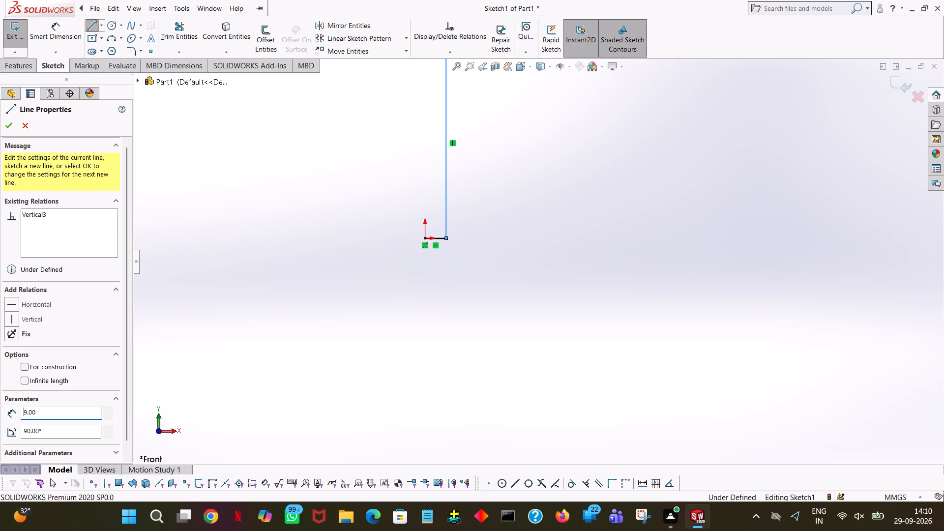
ctrl+middle_drag(446, 165, 447, 232)
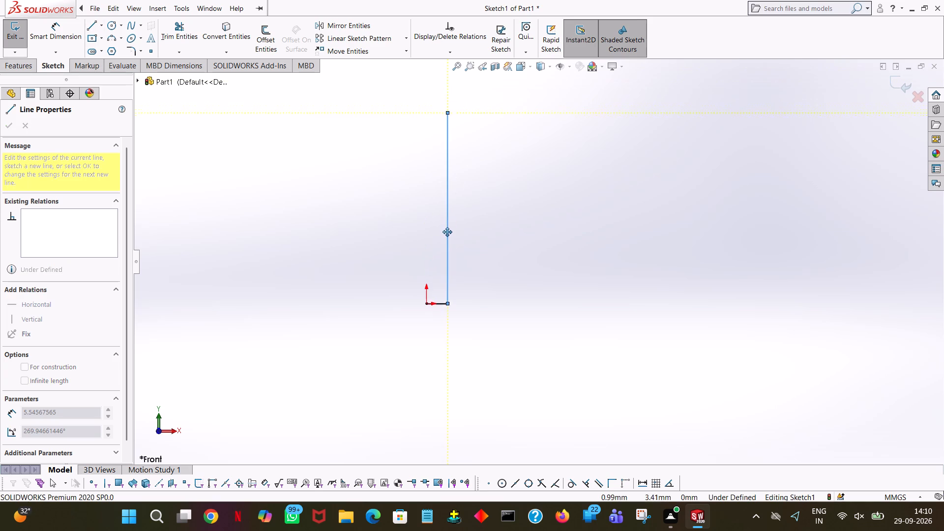
ctrl+middle_drag(447, 232, 447, 299)
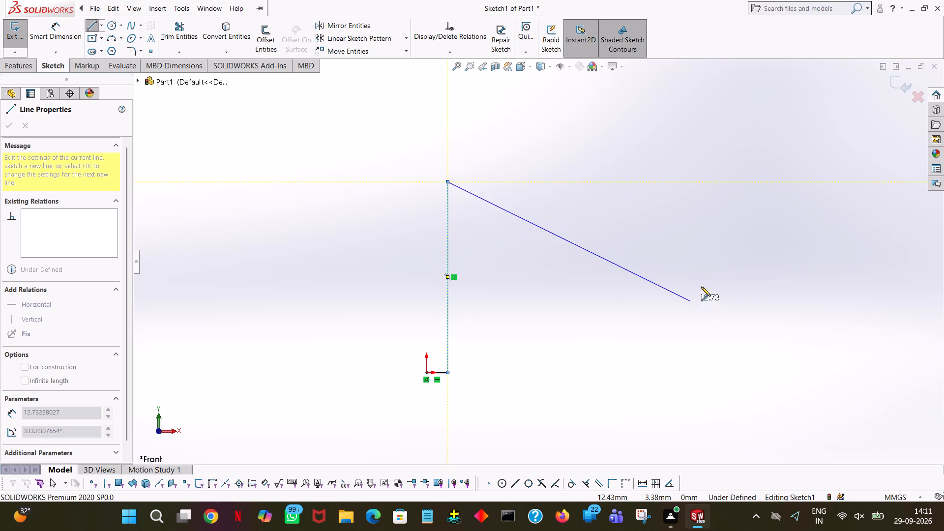
right_click(724, 256)
click(752, 260)
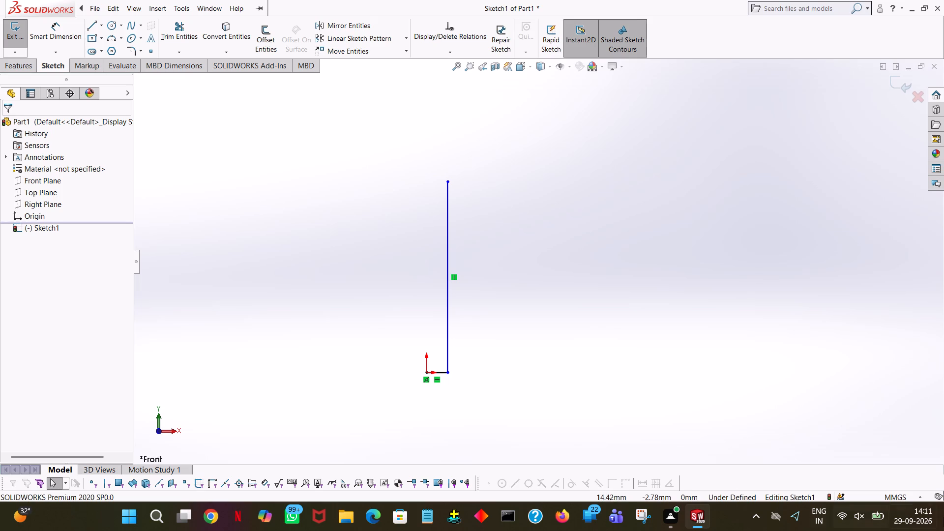
Sketch a second vertical line over the 9 mm line, starting at its lower end, with a length of 8.05 mm.
click(87, 22)
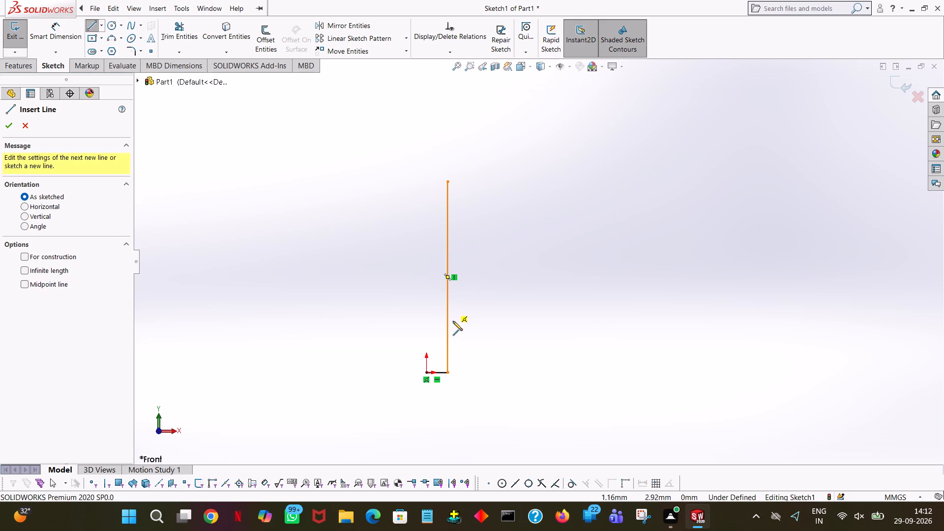
click(449, 372)
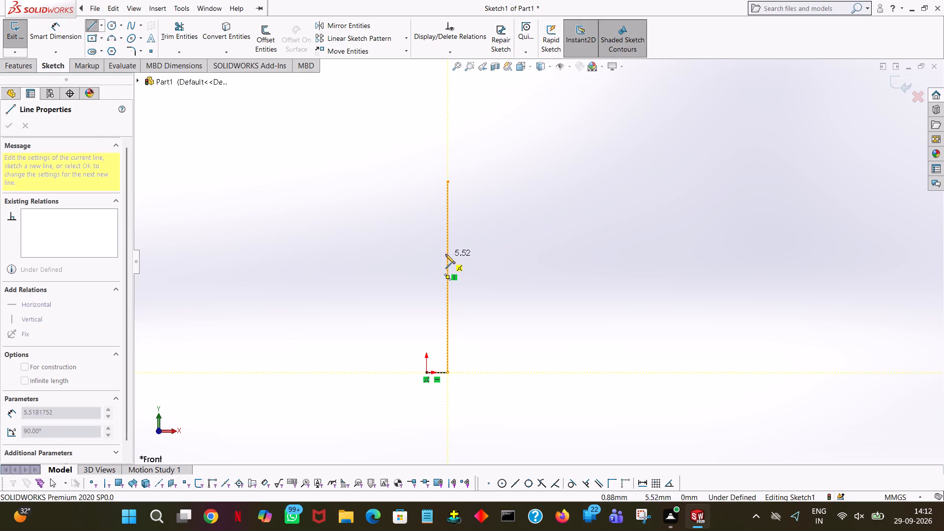
click(447, 240)
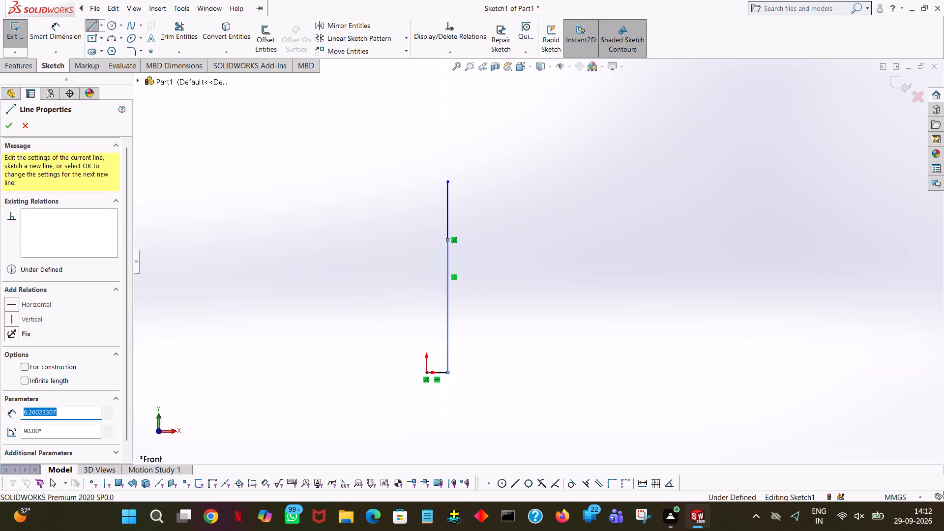
key(8)
text(.05)
key(Return)
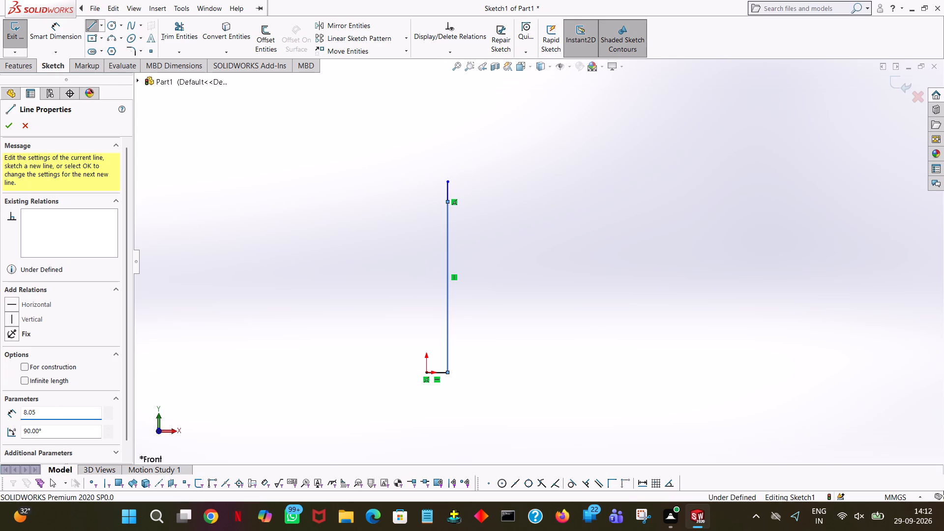
Sketch a horizontal line about 4.05 mm long in the positive X direction from the top of the 8.05 mm line.
click(533, 203)
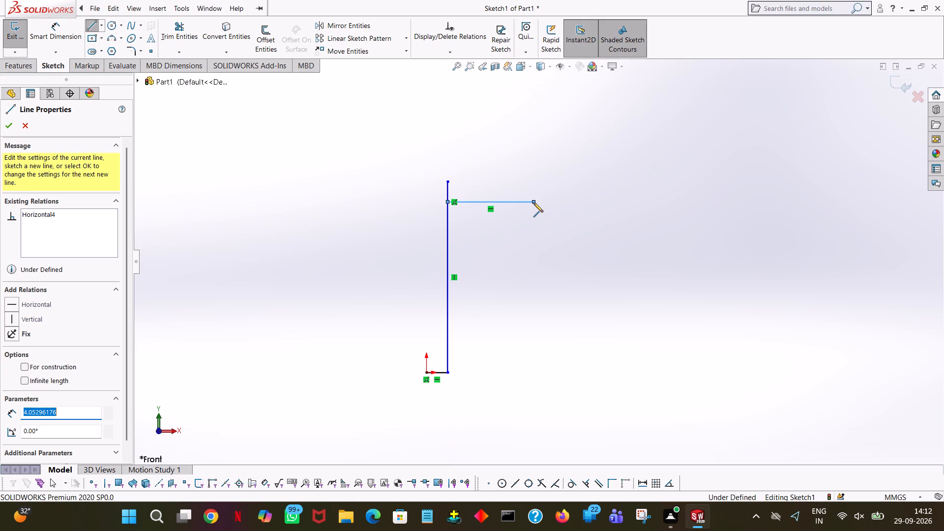
right_click(533, 203)
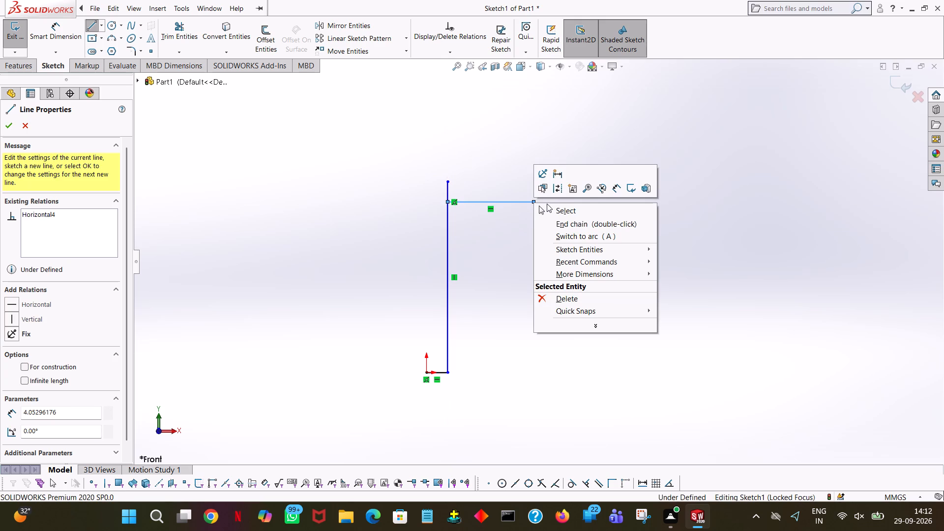
click(555, 210)
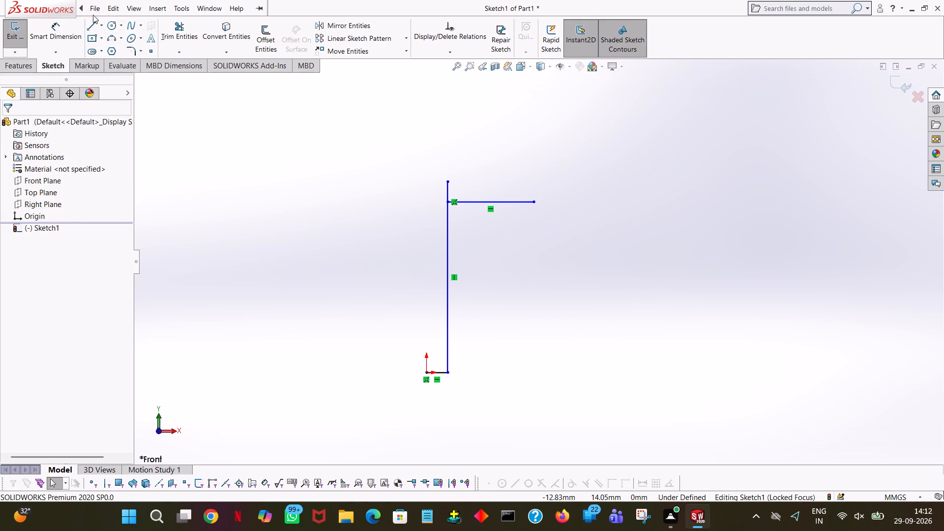
click(303, 104)
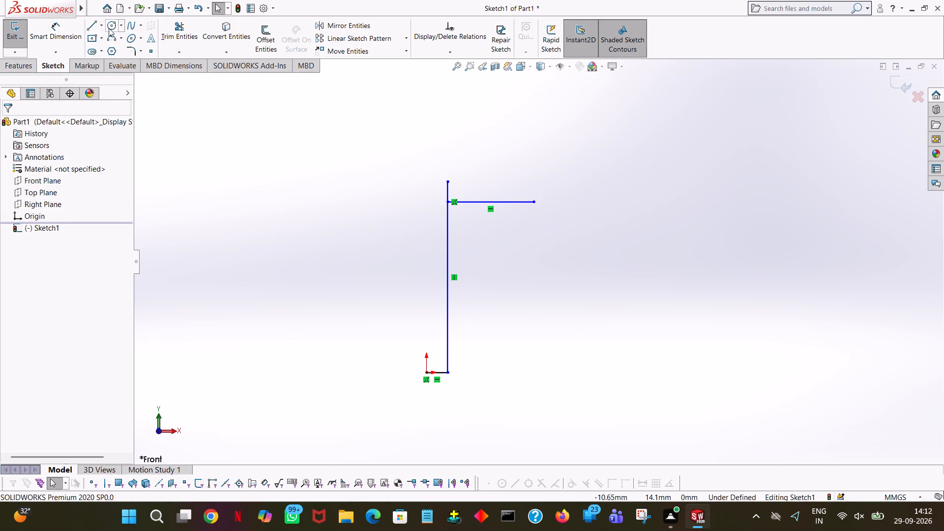
Sketch a 1 mm horizontal line in positive X from the top of the 9 mm line, then a vertical line down to the lower horizontal line.
click(88, 26)
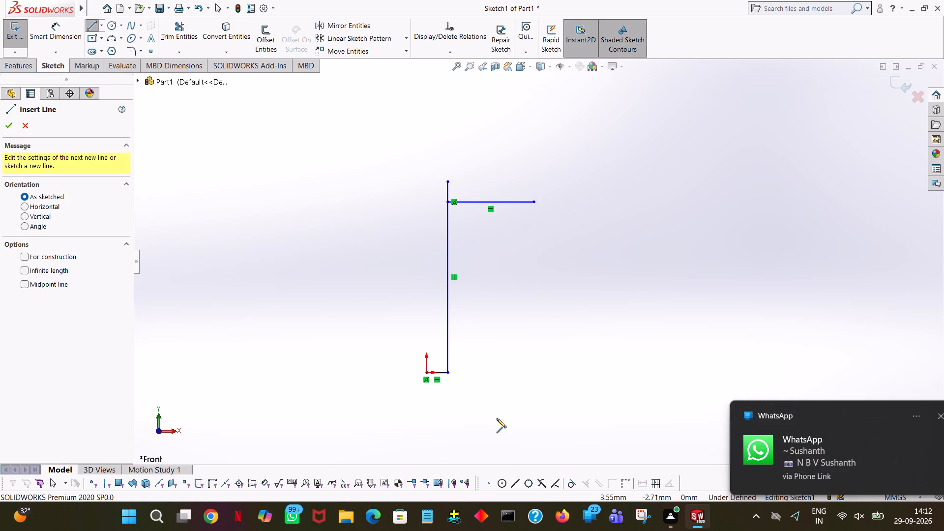
click(446, 180)
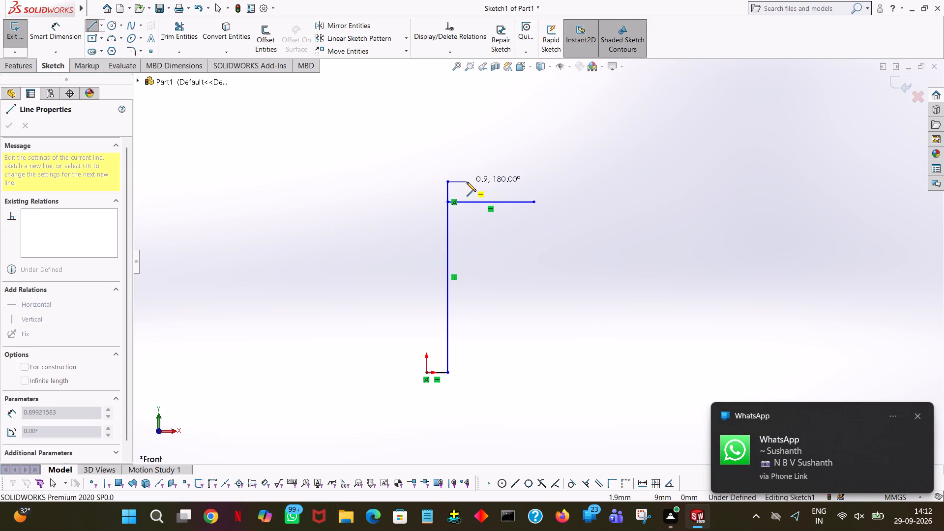
click(467, 182)
key(1)
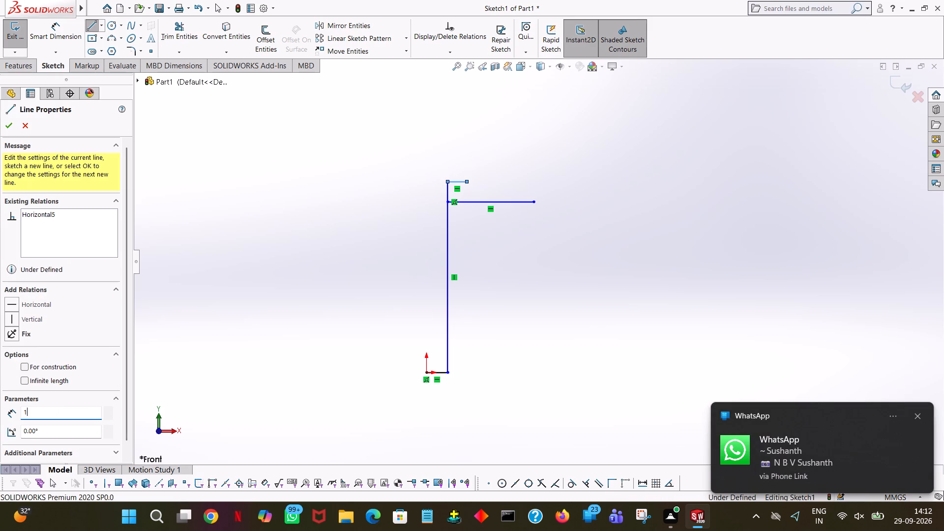
key(Return)
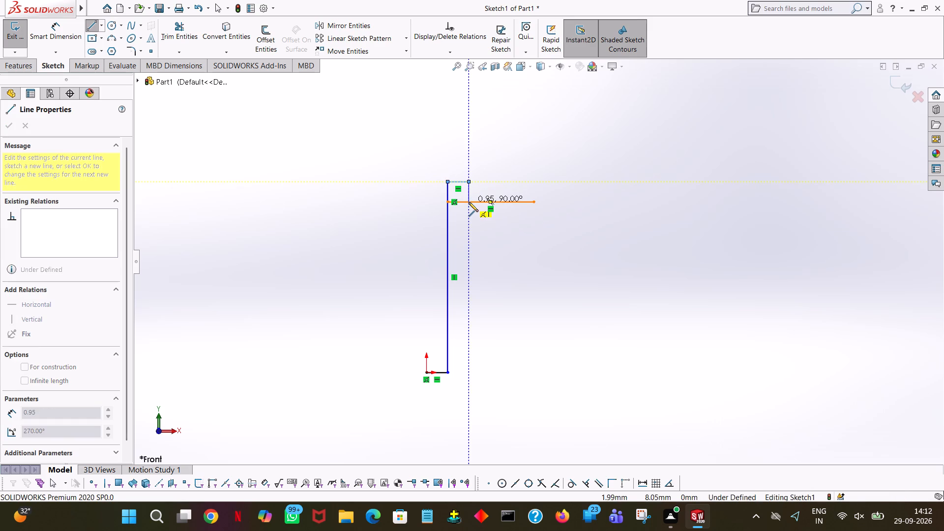
click(469, 202)
right_click(469, 202)
click(481, 208)
Trim away the lower horizontal line's segment between the two vertical lines with Trim Entities.
click(197, 30)
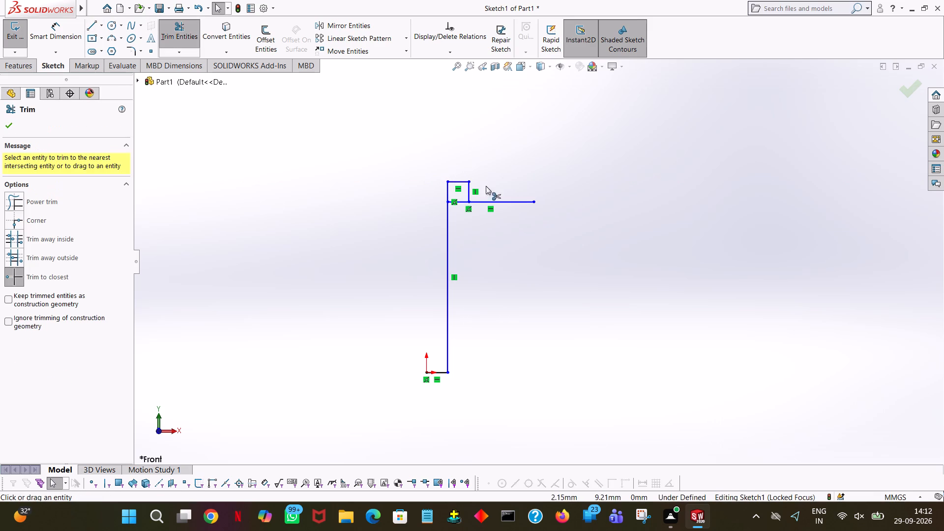
click(464, 201)
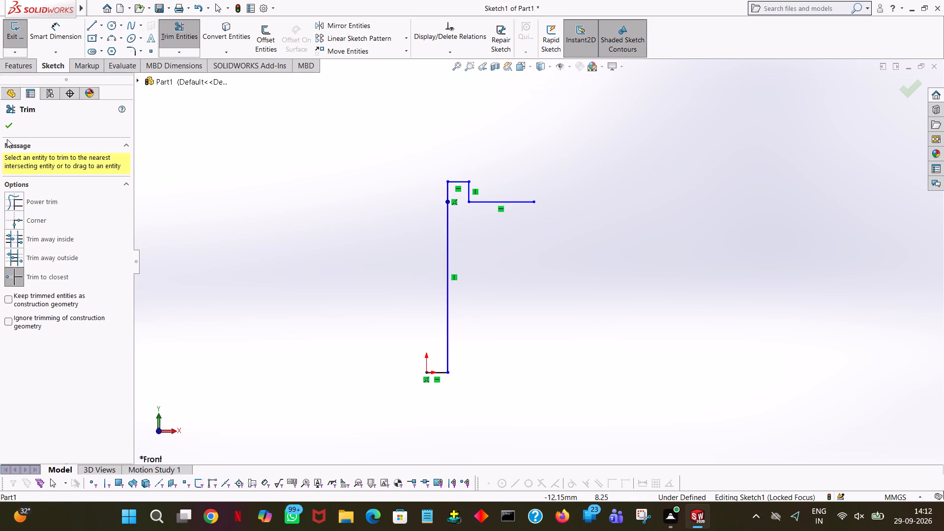
click(15, 129)
Set the length of the remaining lower horizontal line to 12 mm.
click(490, 200)
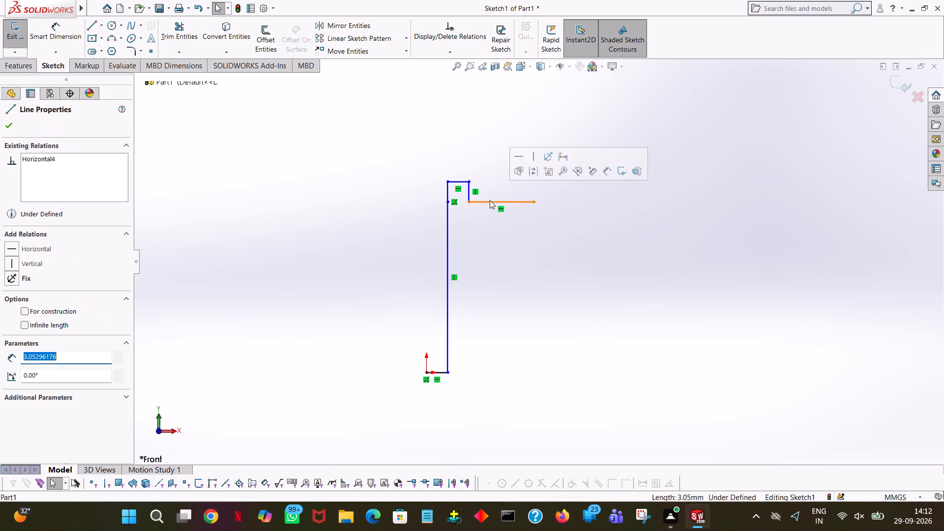
text(12)
key(Return)
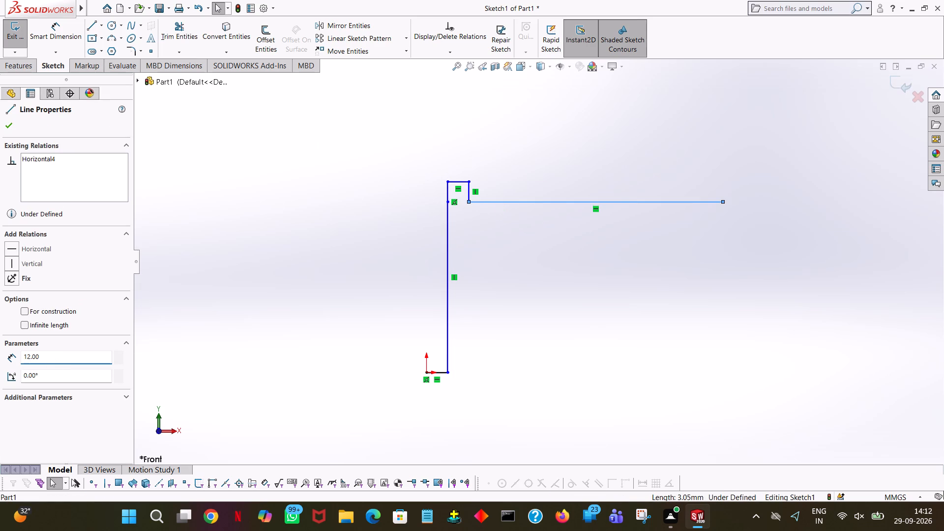
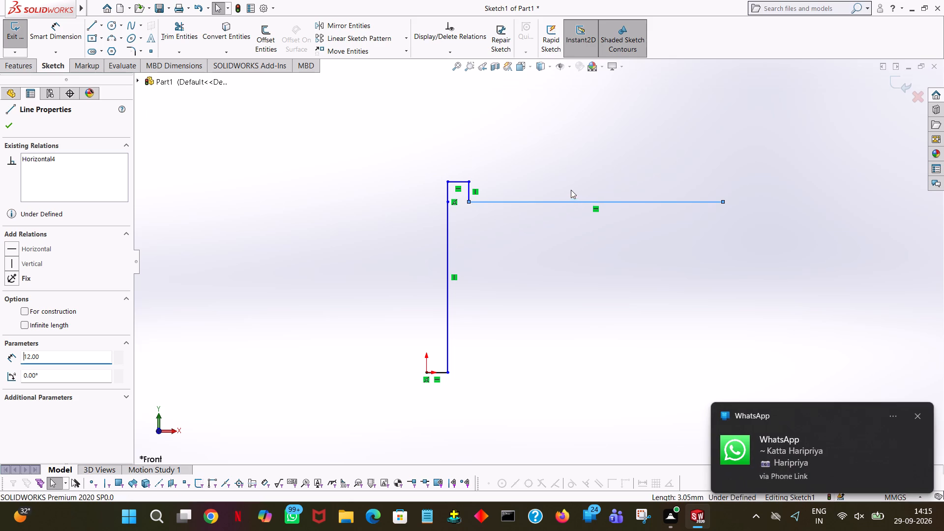
Sketch a short line at 315° from the free end of the 12 mm horizontal line and set its length to 0.5 mm.
click(919, 413)
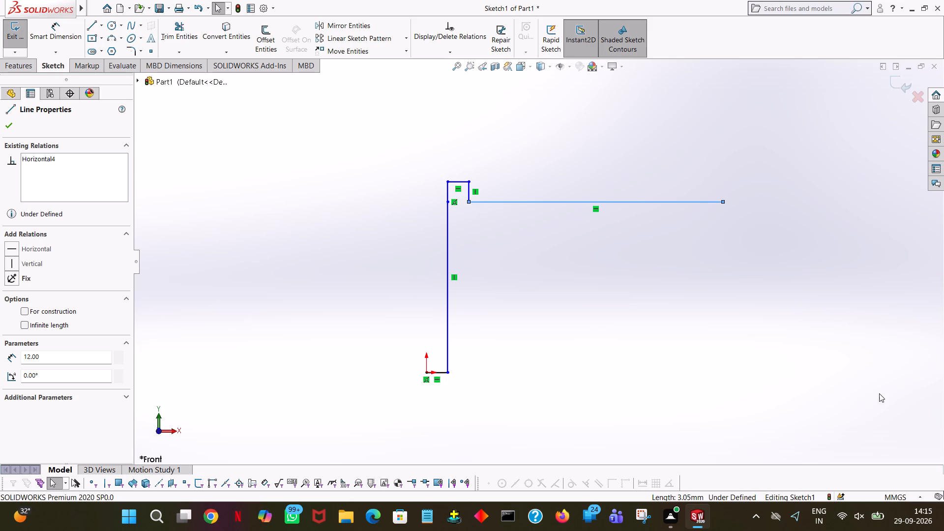
click(88, 21)
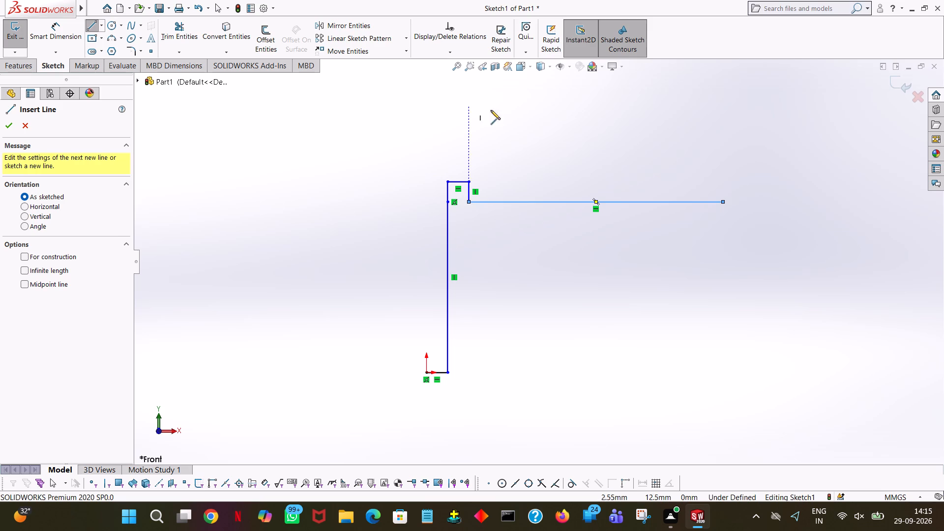
click(722, 201)
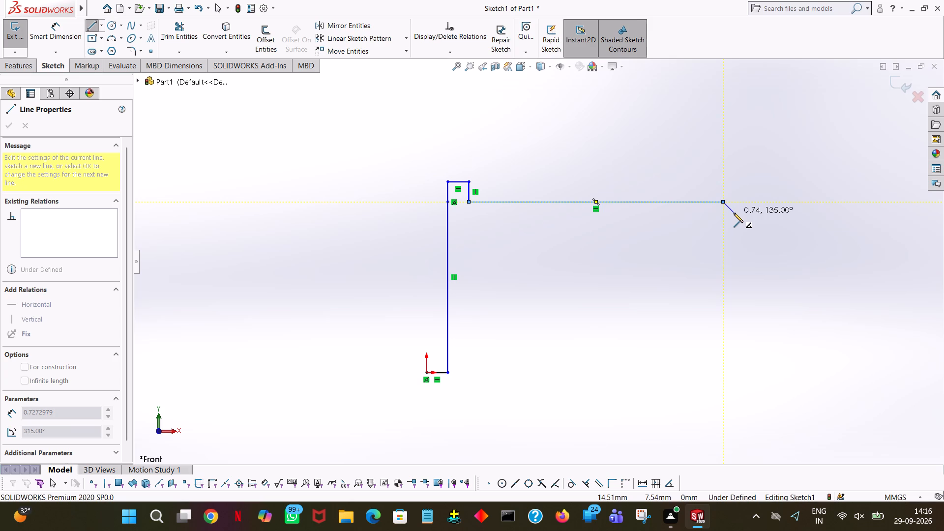
click(734, 213)
right_click(734, 213)
click(750, 216)
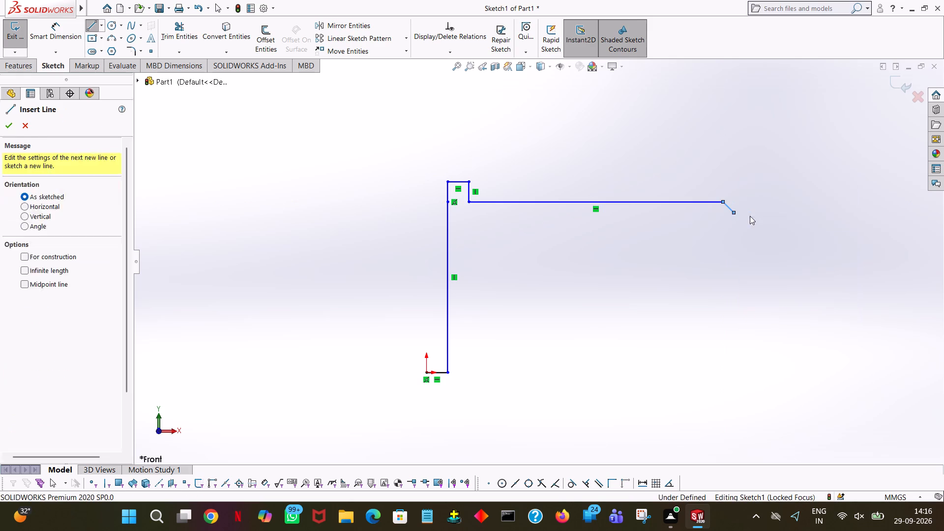
click(731, 208)
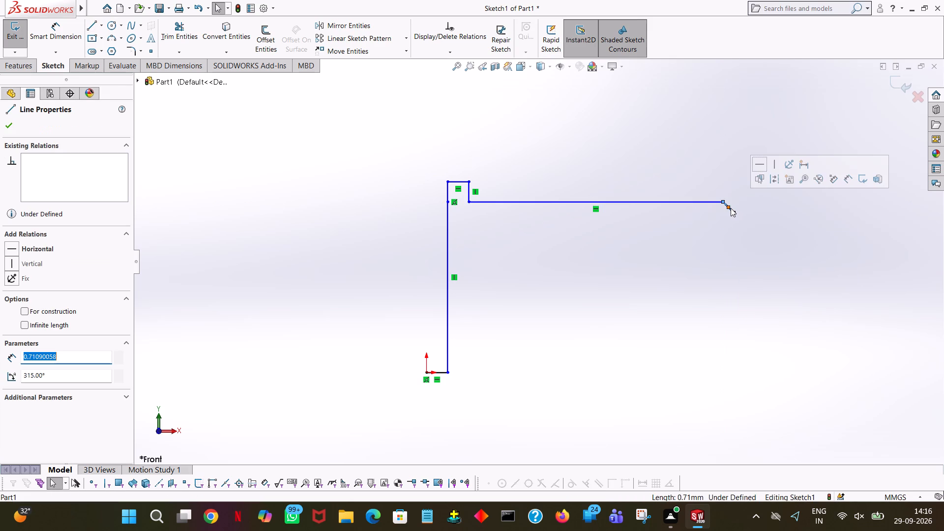
text(0.5)
key(Return)
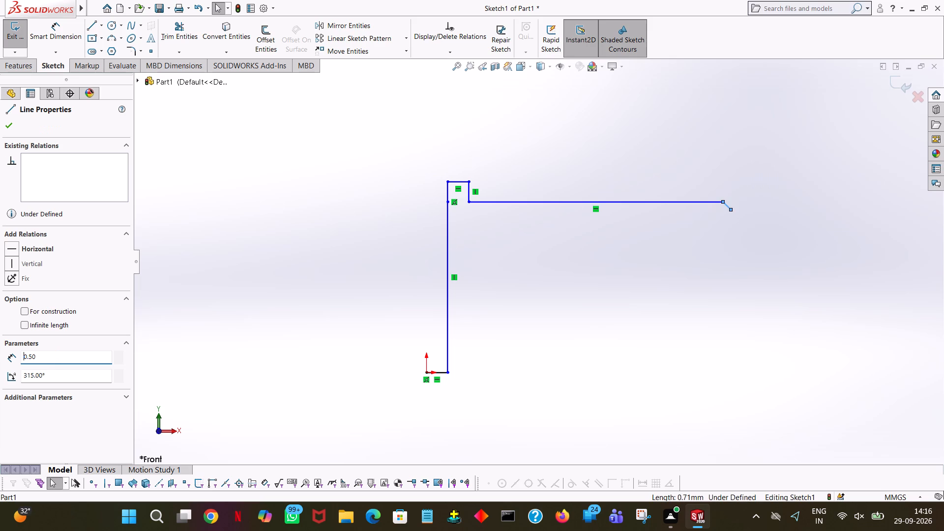
click(9, 123)
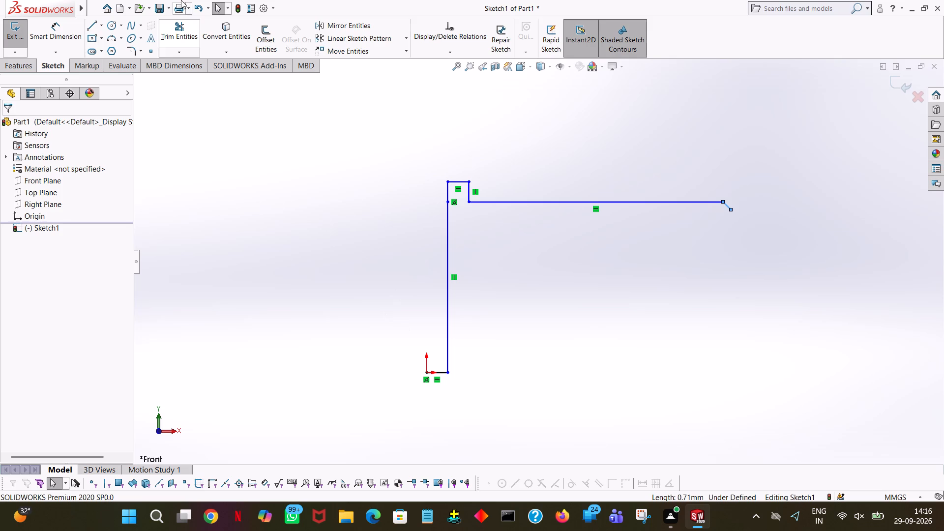
Sketch a horizontal line about 3.66 mm long in positive X from the midpoint of the 9 mm vertical line.
click(92, 24)
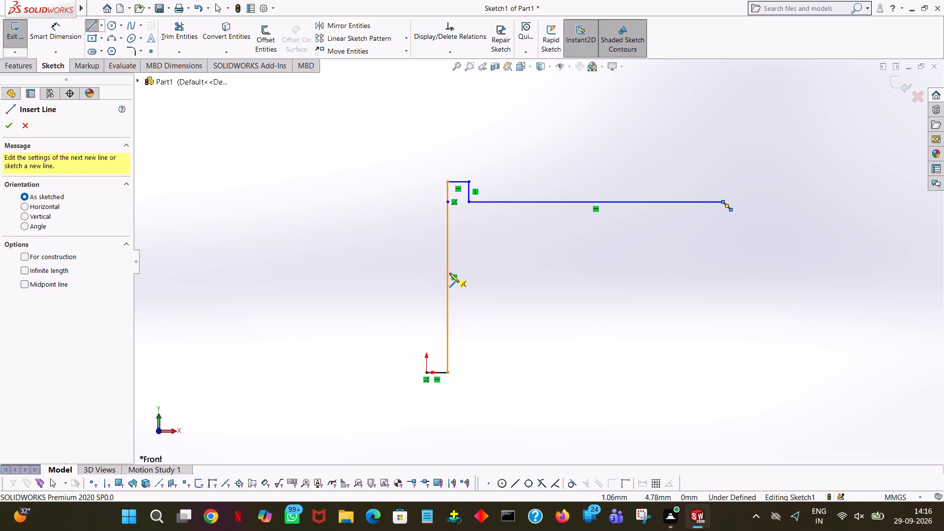
click(448, 276)
click(525, 276)
right_click(525, 276)
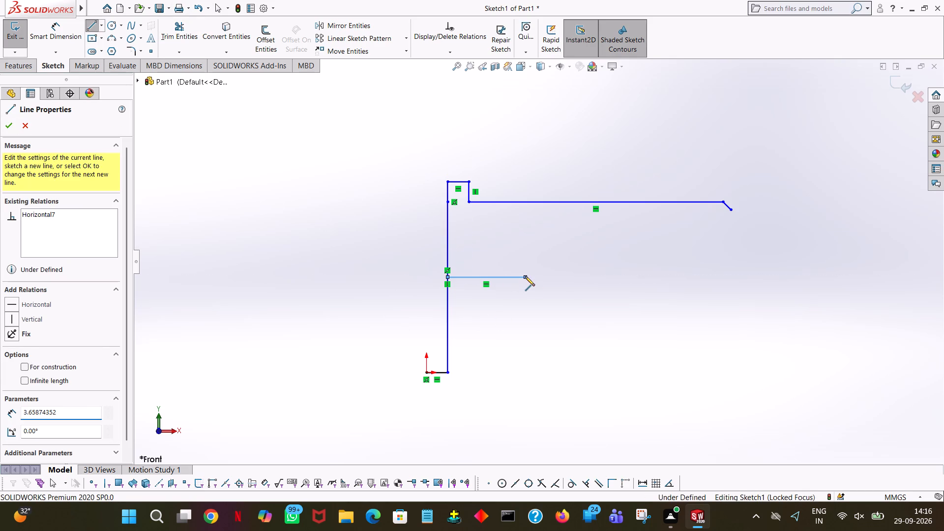
click(548, 282)
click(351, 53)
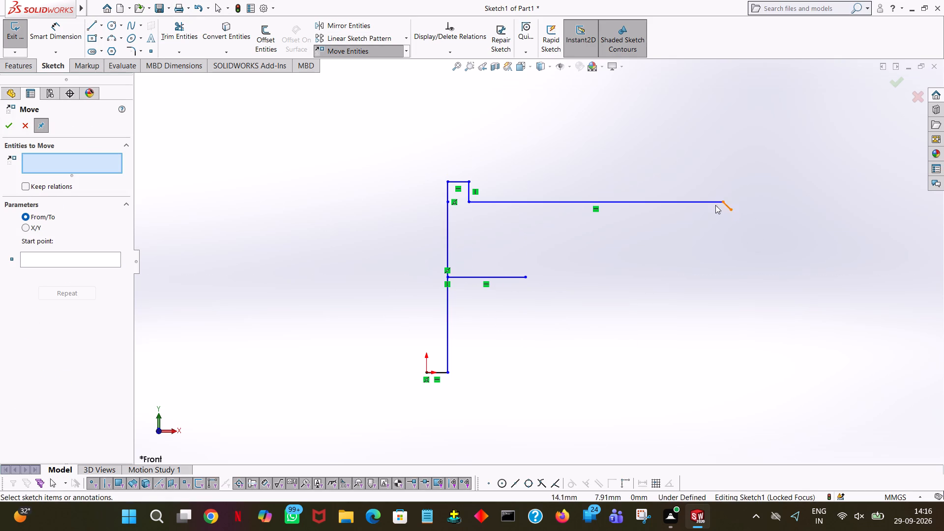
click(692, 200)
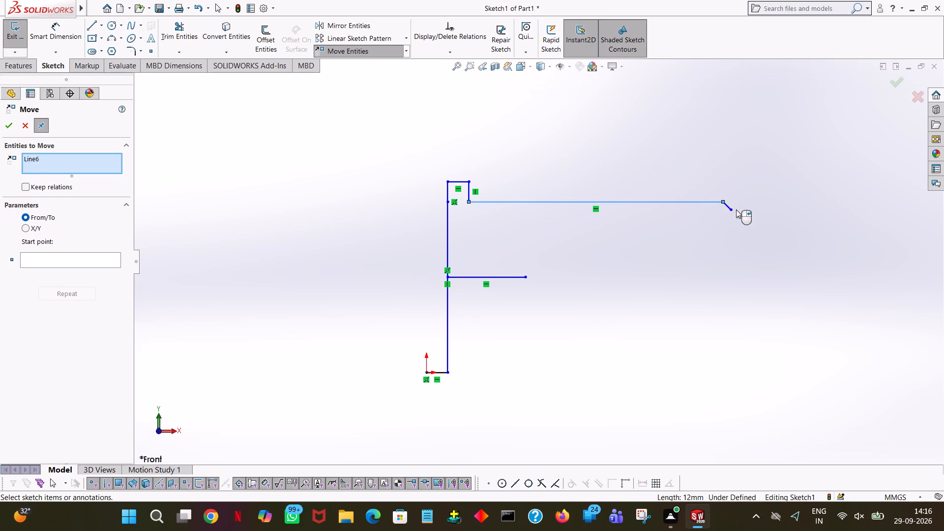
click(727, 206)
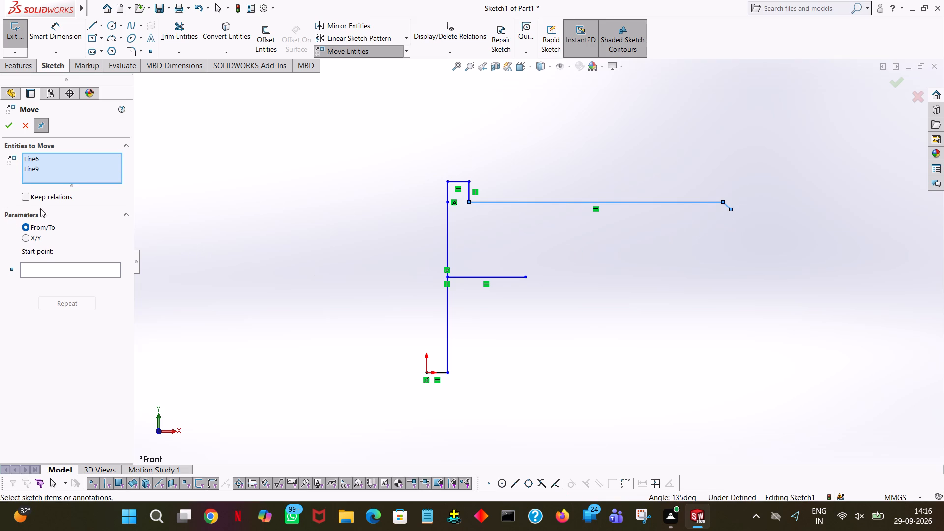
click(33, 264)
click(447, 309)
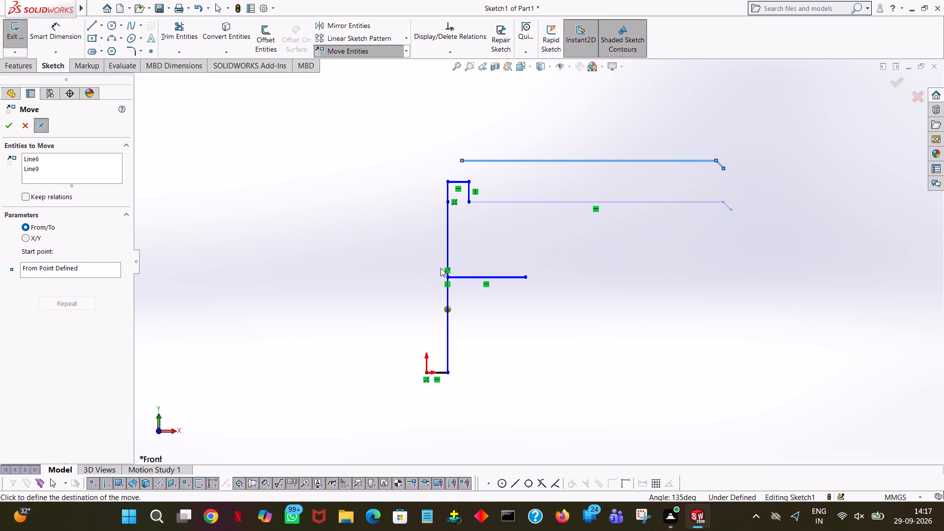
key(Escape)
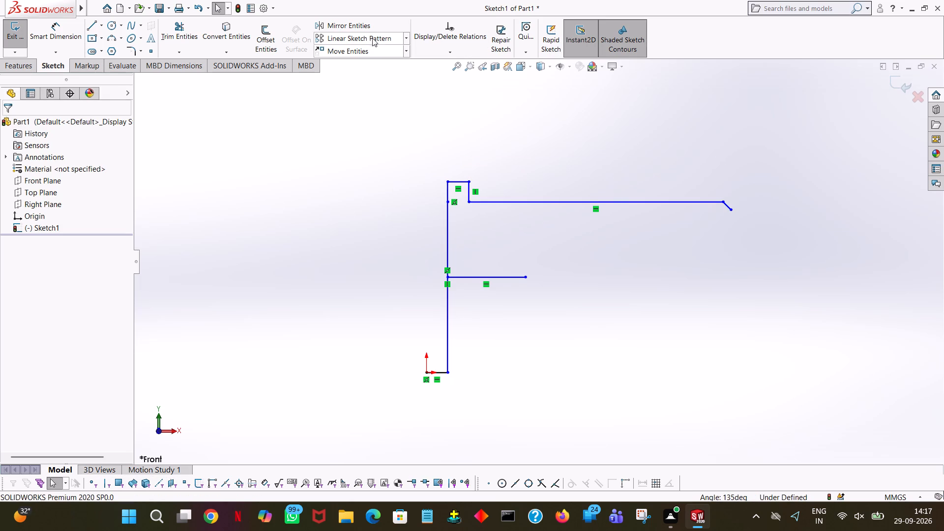
Mirror the 12 mm line, the two flange step lines and the 0.5 mm angled line about the short central horizontal line.
click(376, 26)
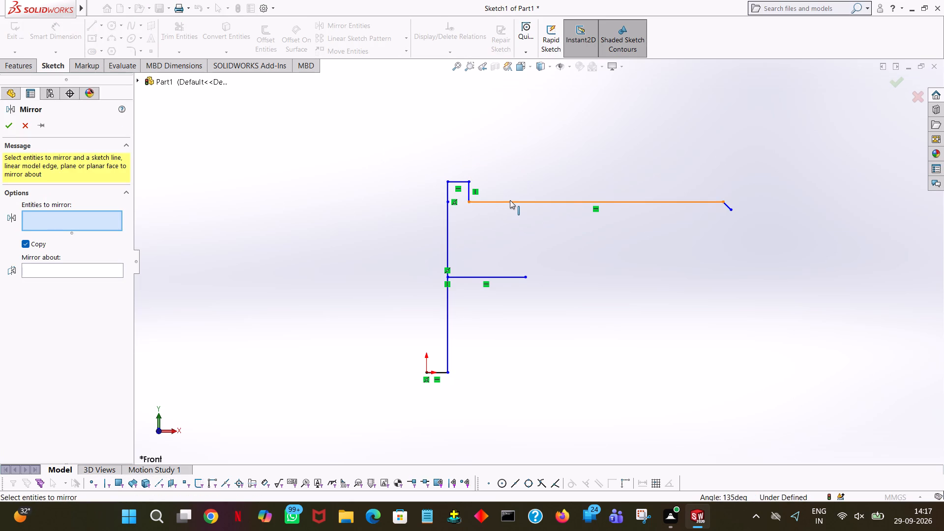
click(510, 200)
click(468, 191)
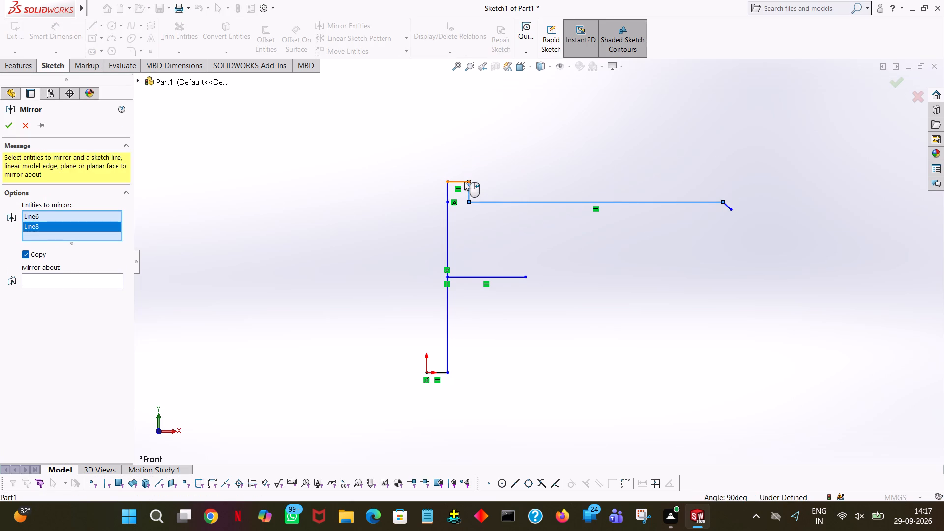
click(464, 182)
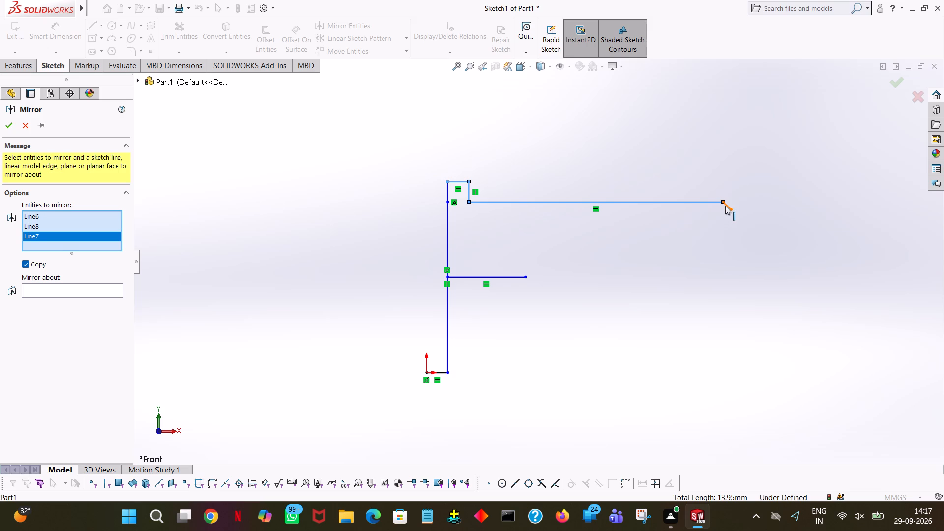
click(725, 206)
click(80, 297)
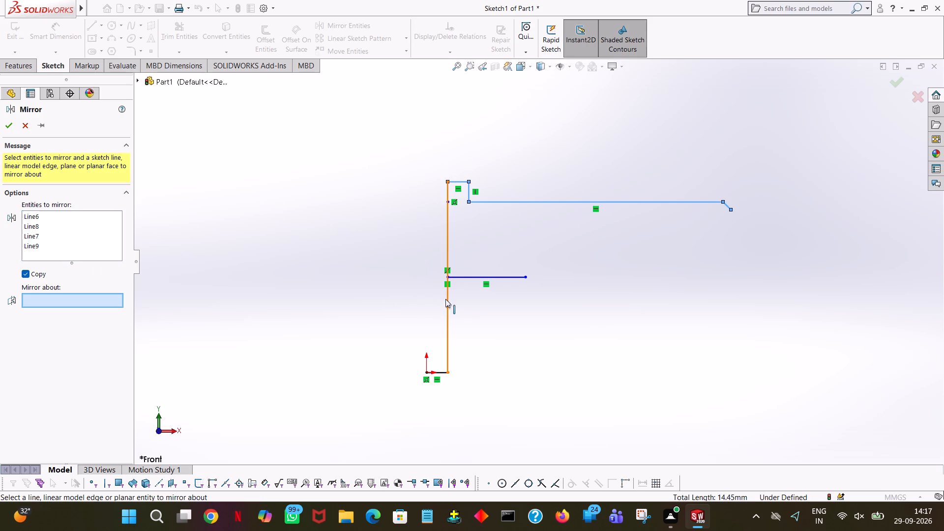
click(473, 279)
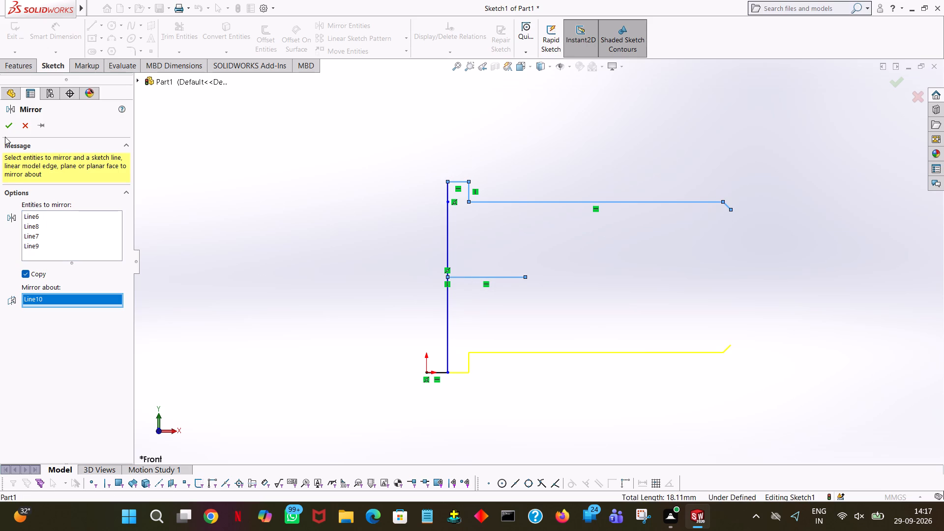
click(7, 130)
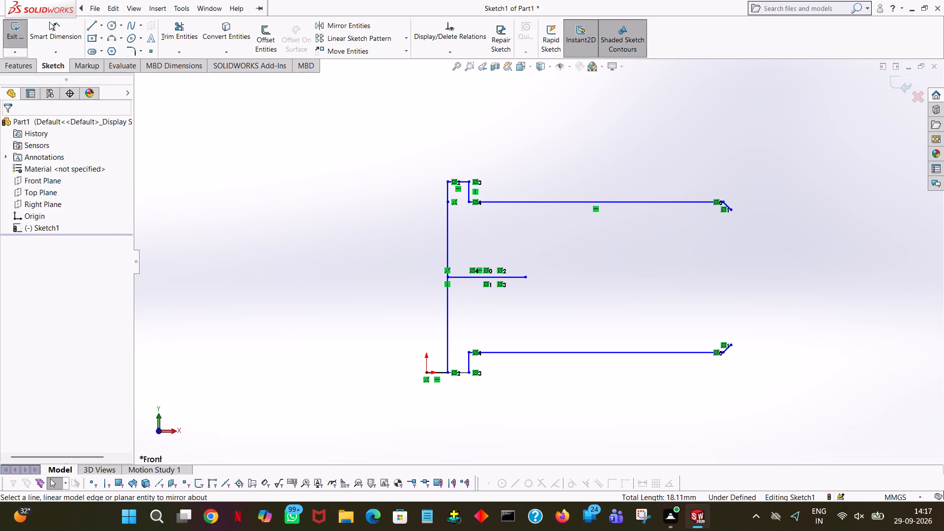
Close the profile with a vertical line joining the outer ends of the two 0.5 mm angled lines.
click(95, 29)
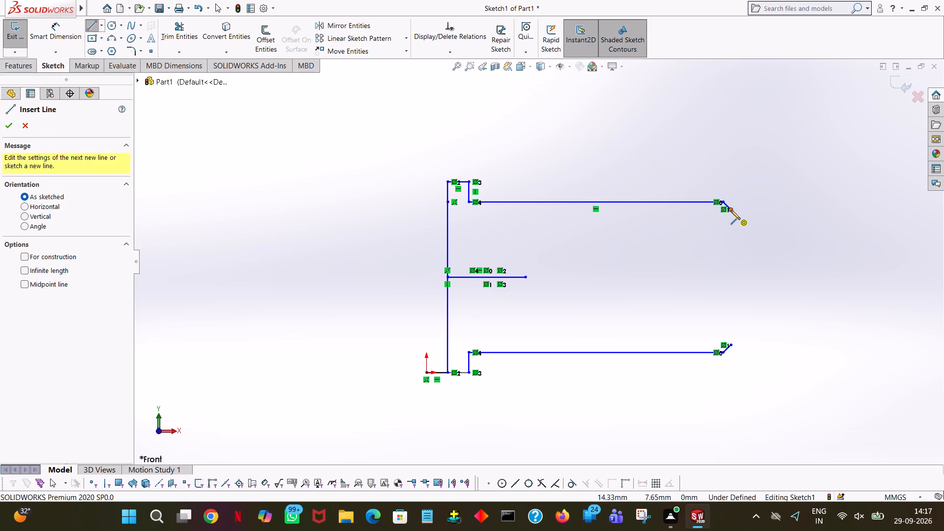
click(731, 210)
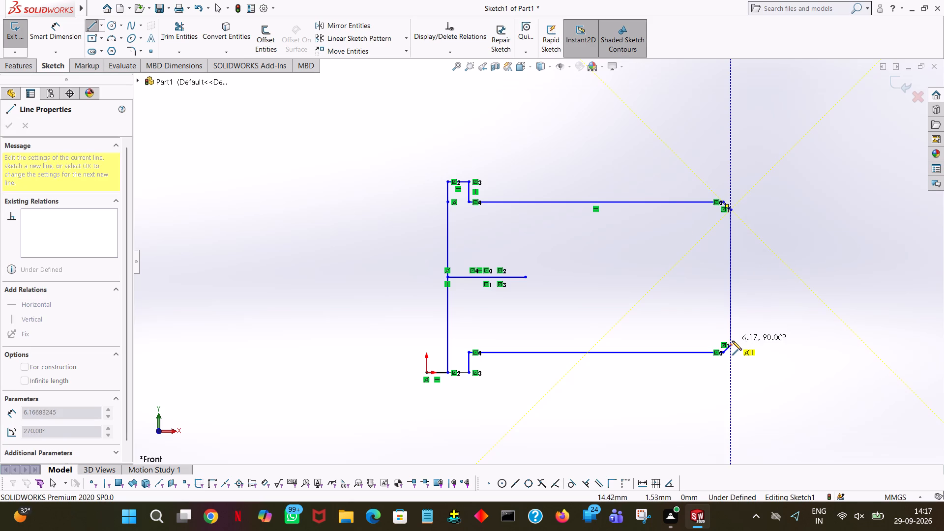
click(731, 344)
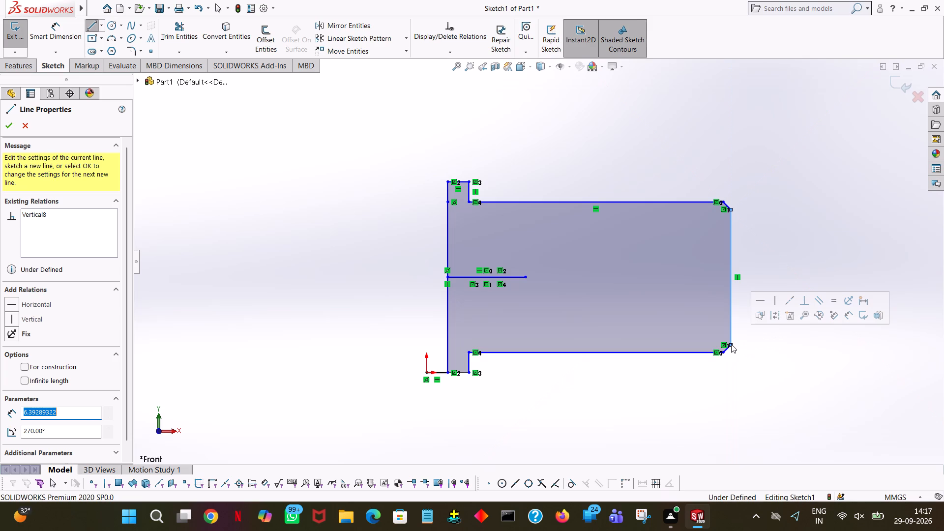
right_click(731, 344)
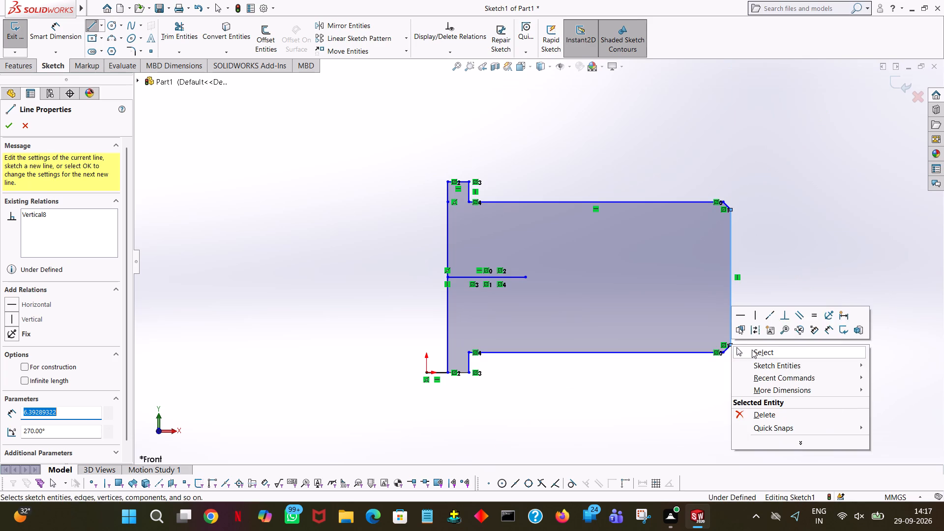
click(752, 350)
Sketch a vertical line joining the ends of the two 12 mm lines where the angled lines begin.
click(86, 25)
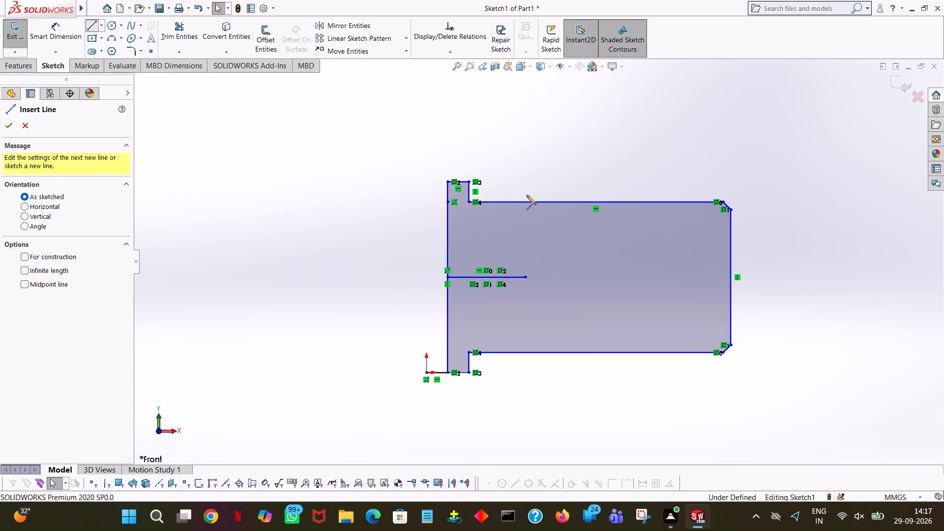
click(720, 202)
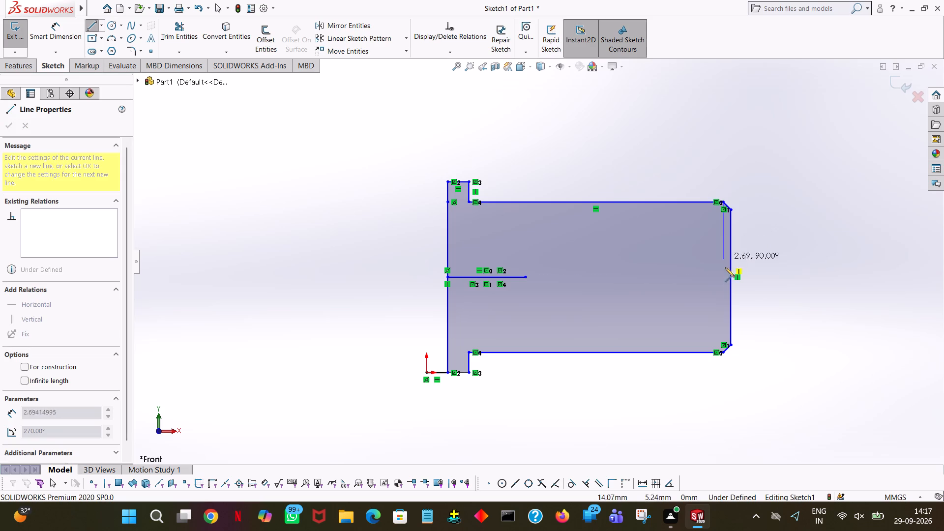
click(722, 354)
right_click(722, 354)
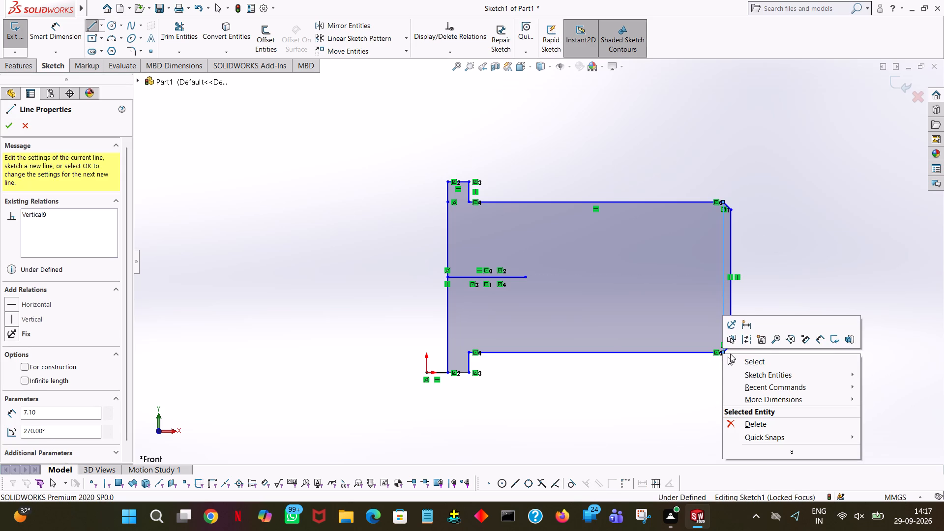
click(737, 354)
right_click(739, 358)
click(747, 362)
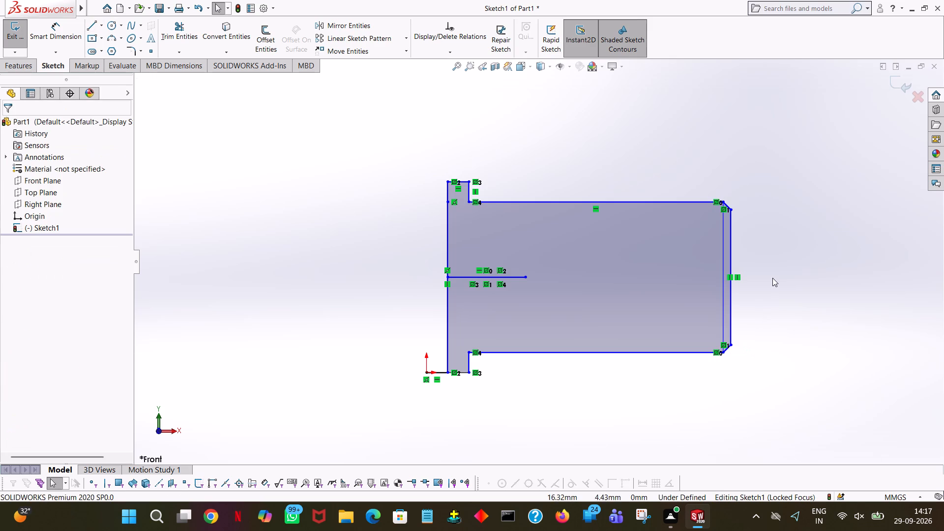
click(772, 278)
Sketch a vertical line upward from the midpoint of the outer end line and set its length to 11/2 (5.5 mm).
click(91, 23)
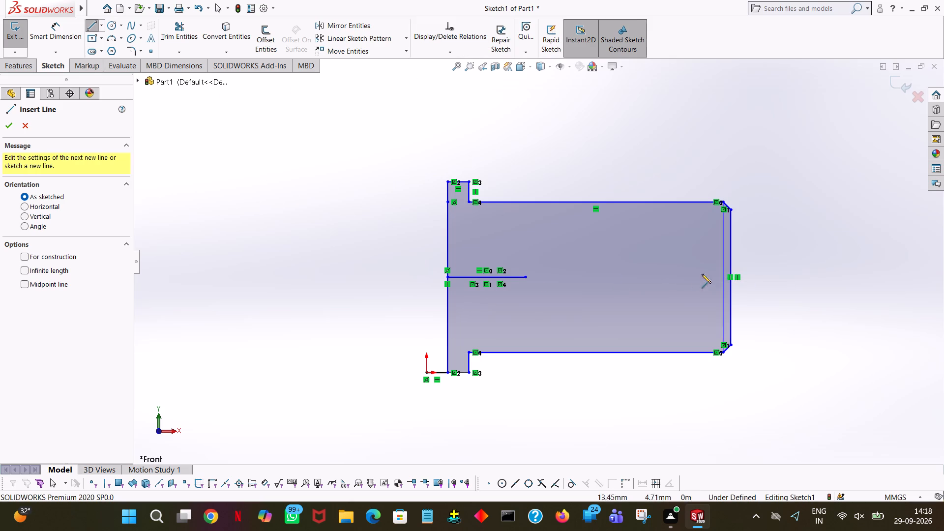
click(729, 276)
click(730, 246)
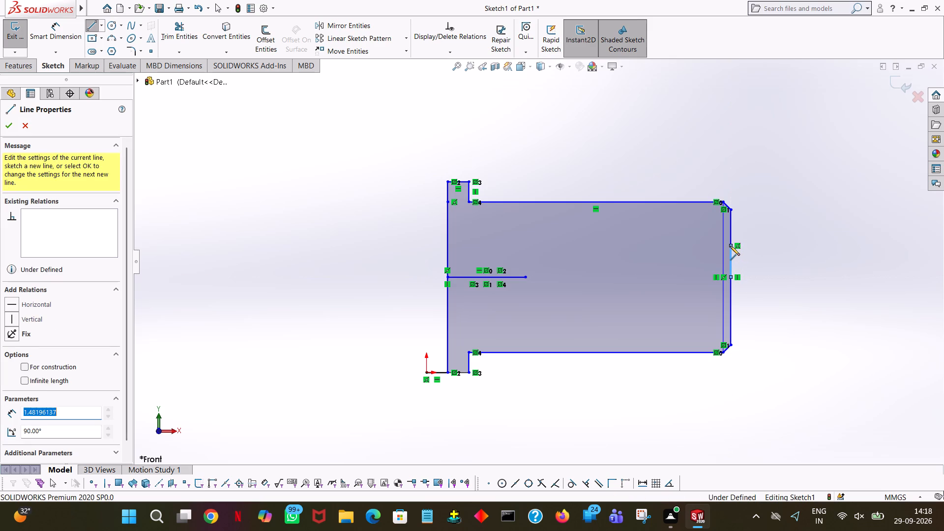
text(11)
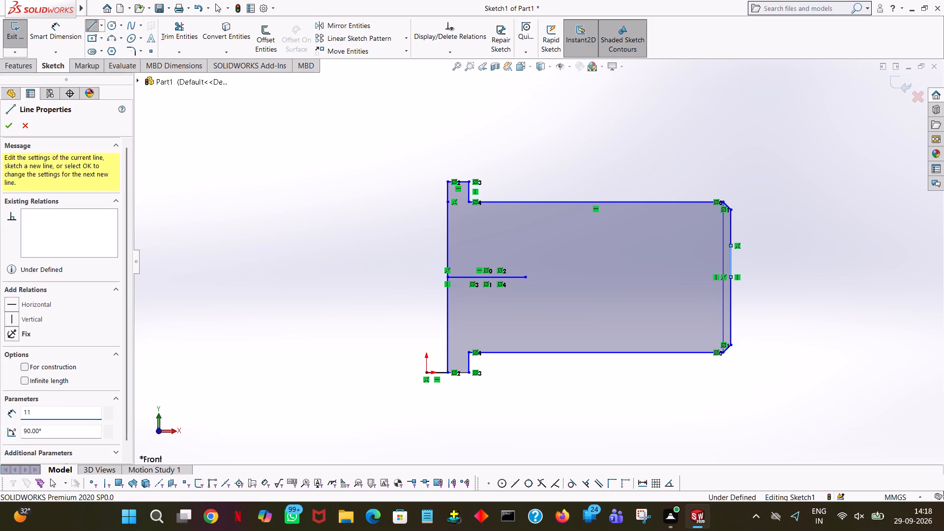
text(/2)
key(Return)
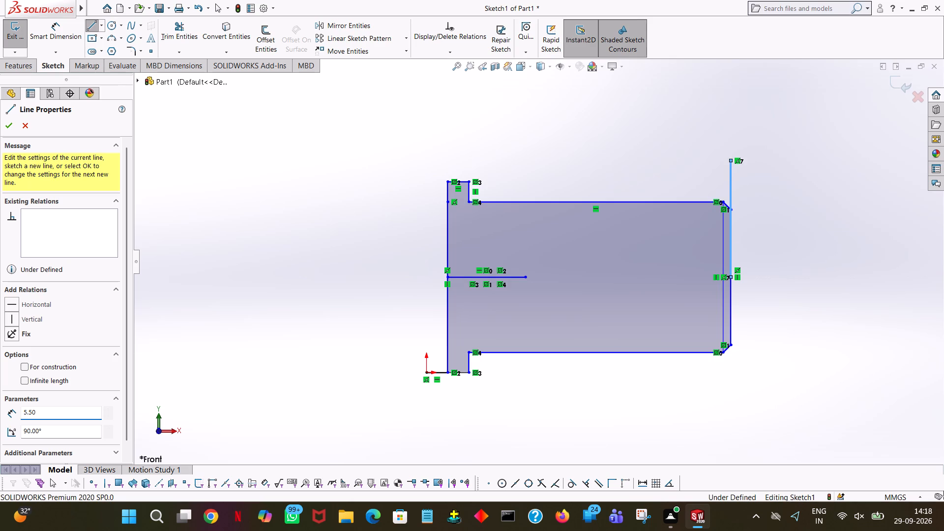
right_click(730, 246)
click(753, 253)
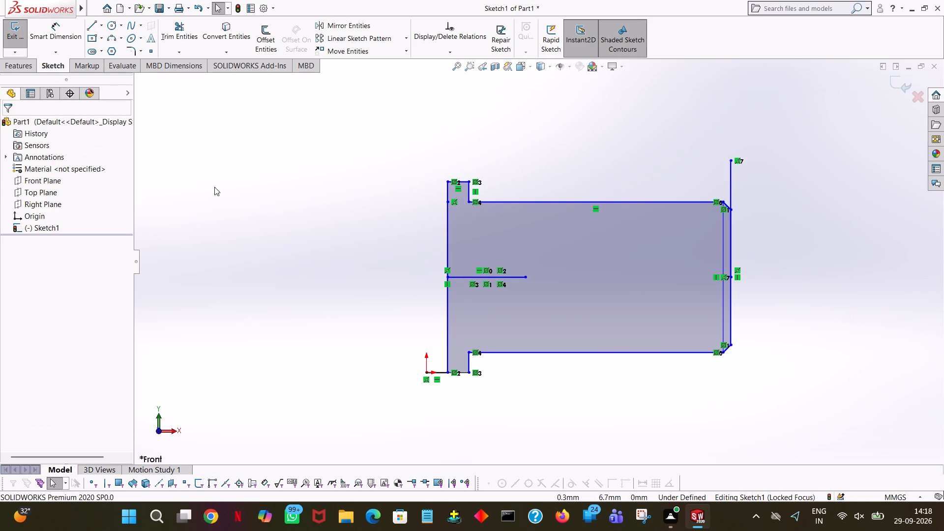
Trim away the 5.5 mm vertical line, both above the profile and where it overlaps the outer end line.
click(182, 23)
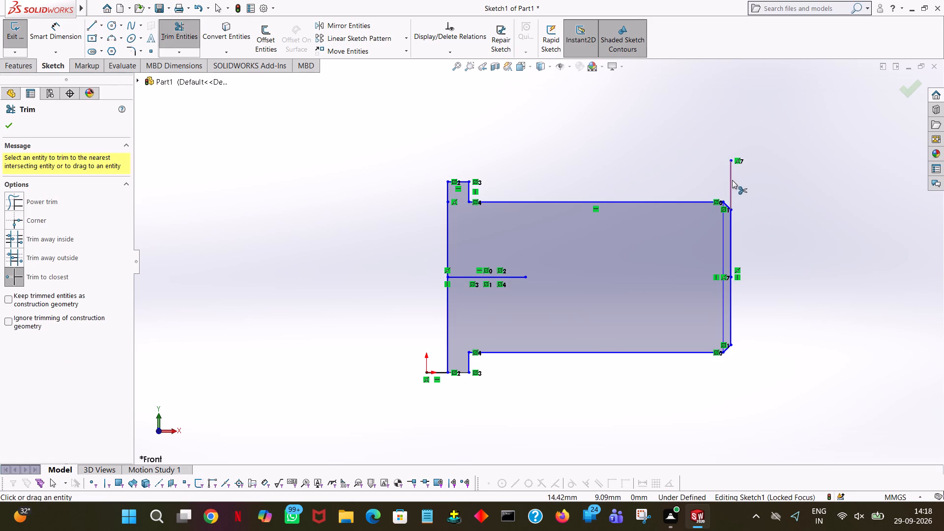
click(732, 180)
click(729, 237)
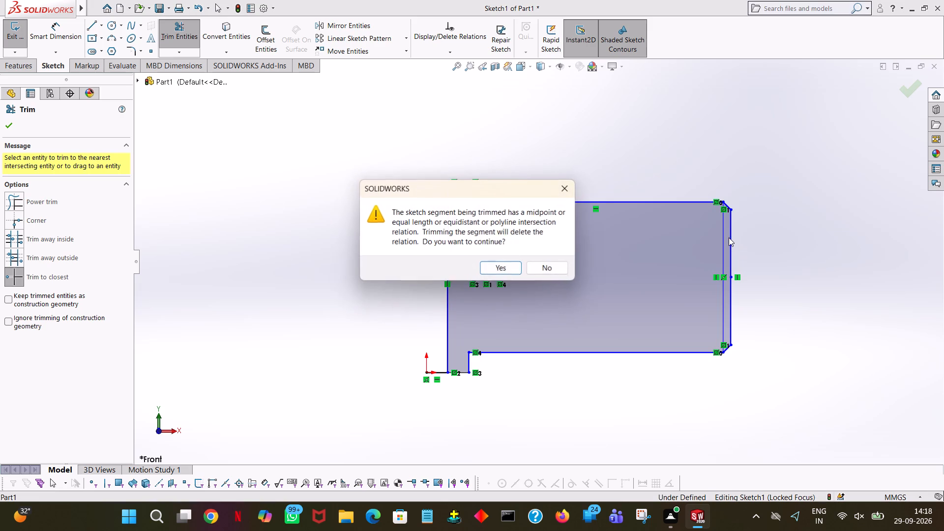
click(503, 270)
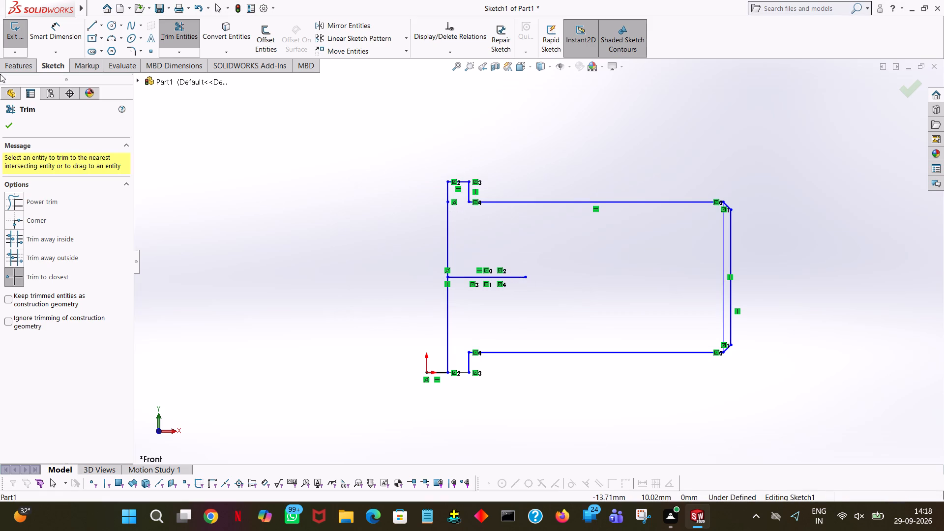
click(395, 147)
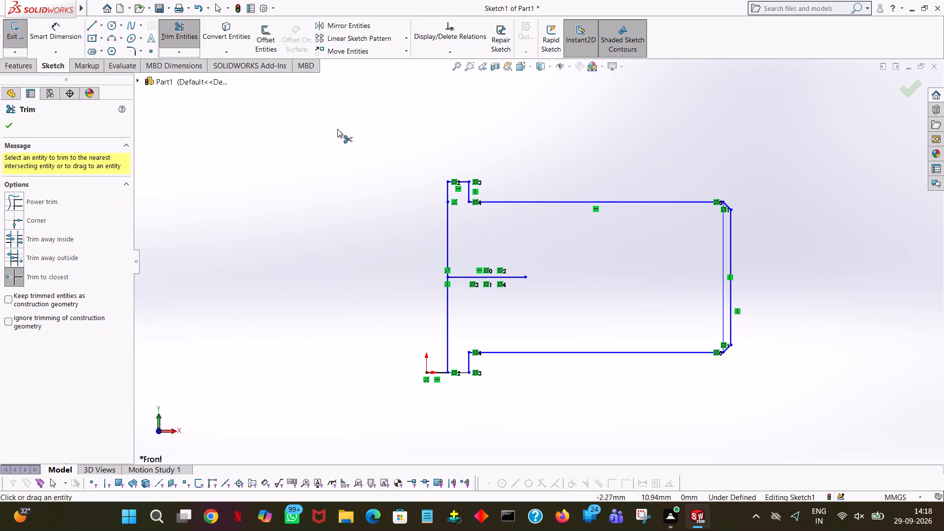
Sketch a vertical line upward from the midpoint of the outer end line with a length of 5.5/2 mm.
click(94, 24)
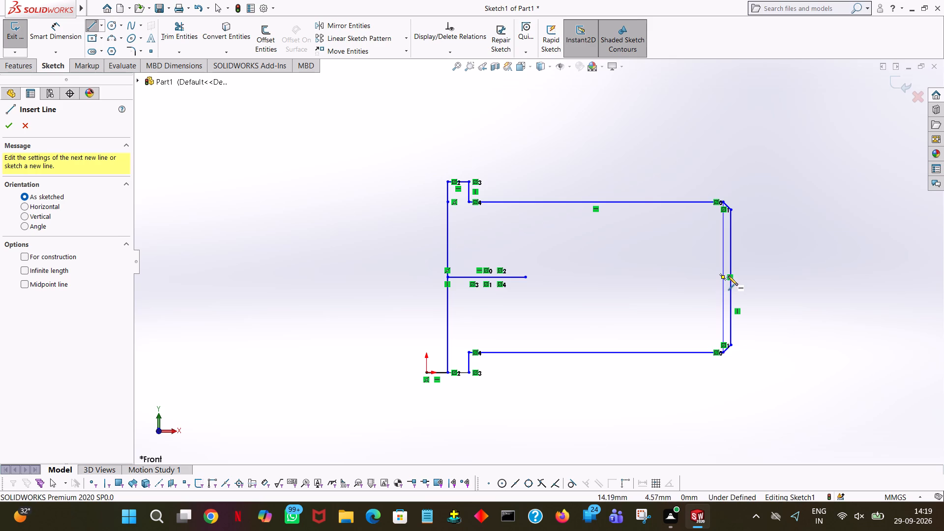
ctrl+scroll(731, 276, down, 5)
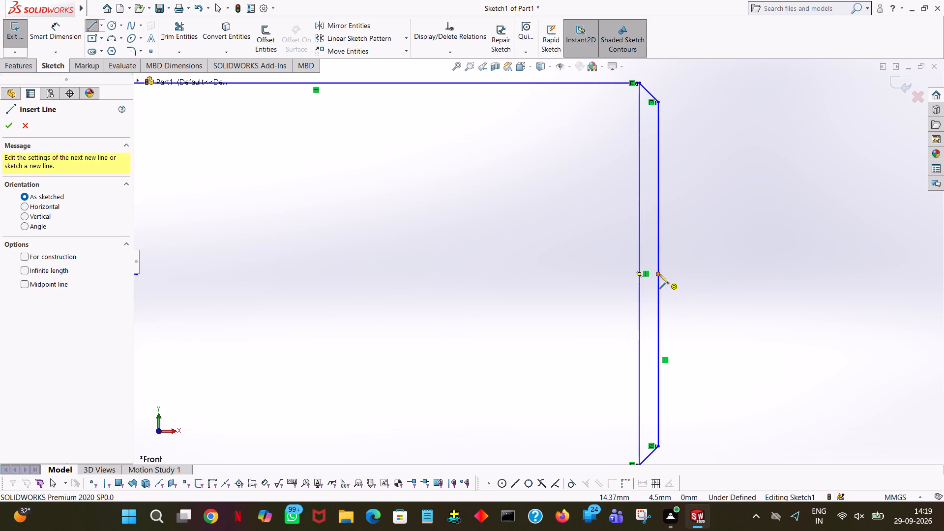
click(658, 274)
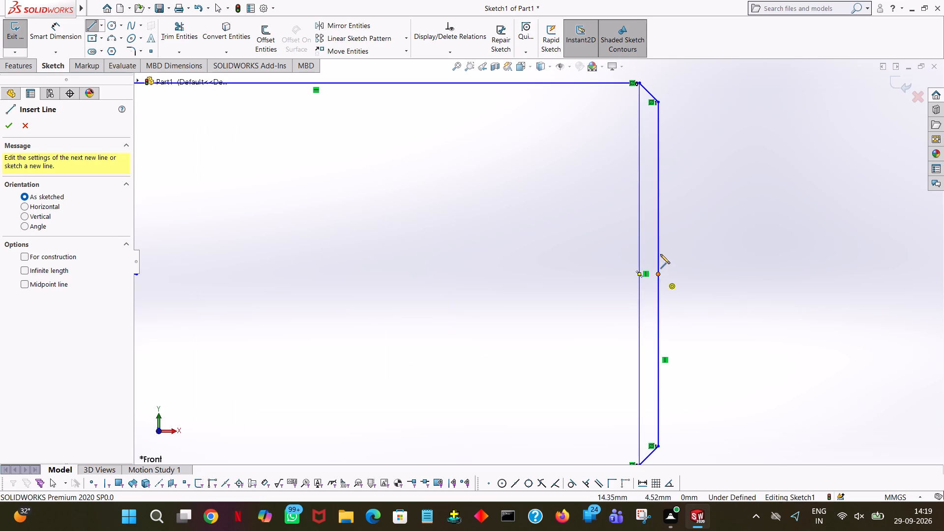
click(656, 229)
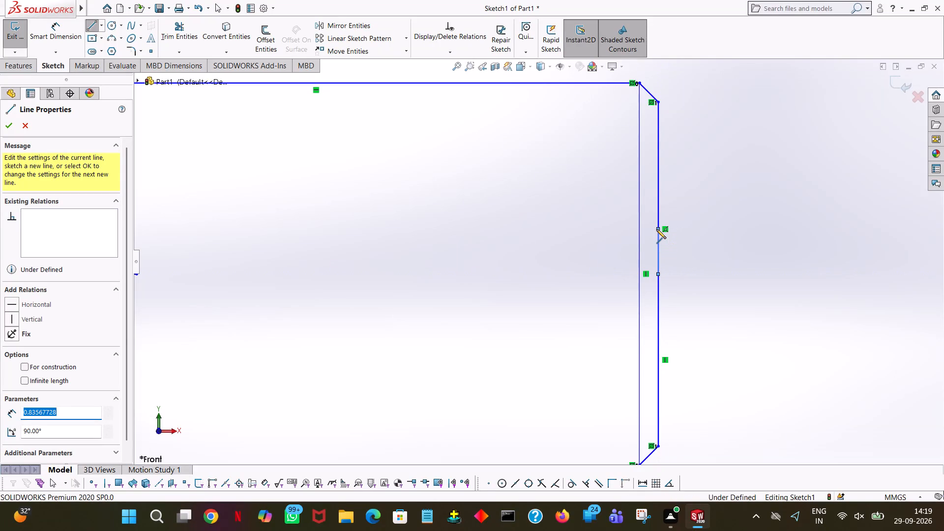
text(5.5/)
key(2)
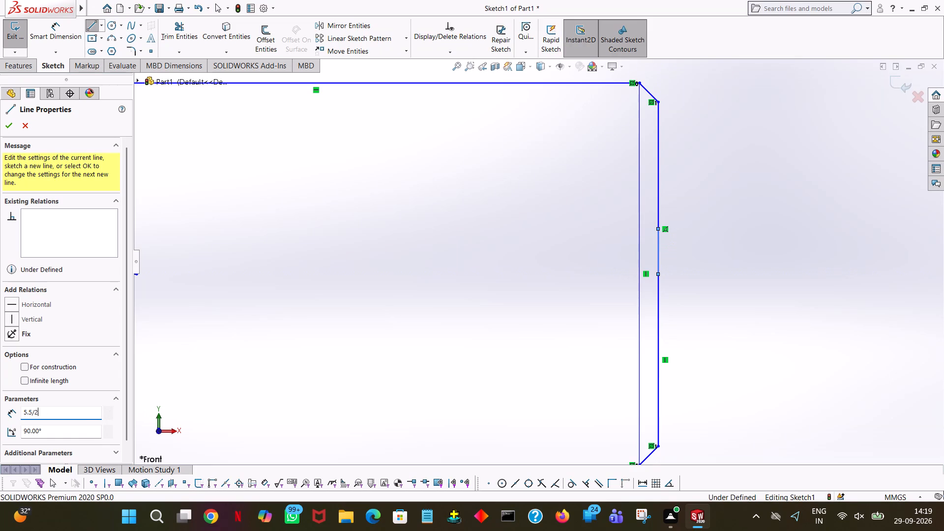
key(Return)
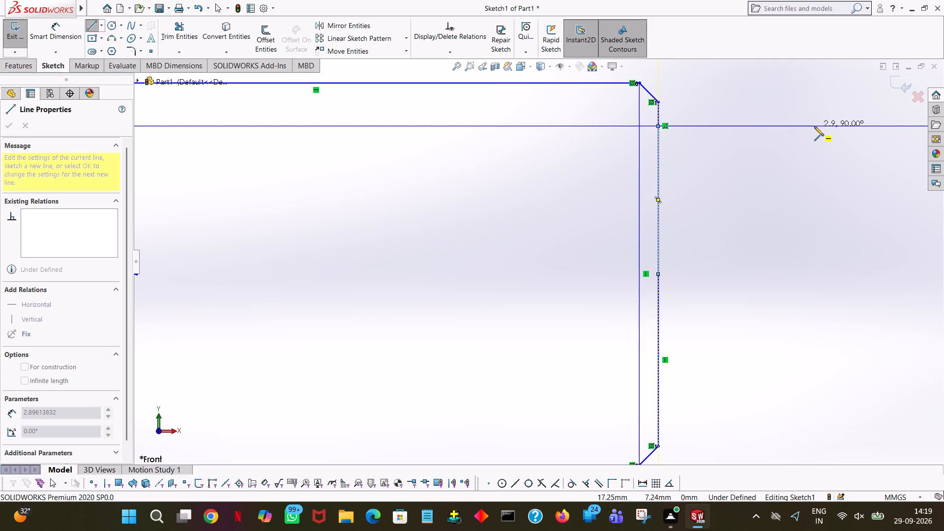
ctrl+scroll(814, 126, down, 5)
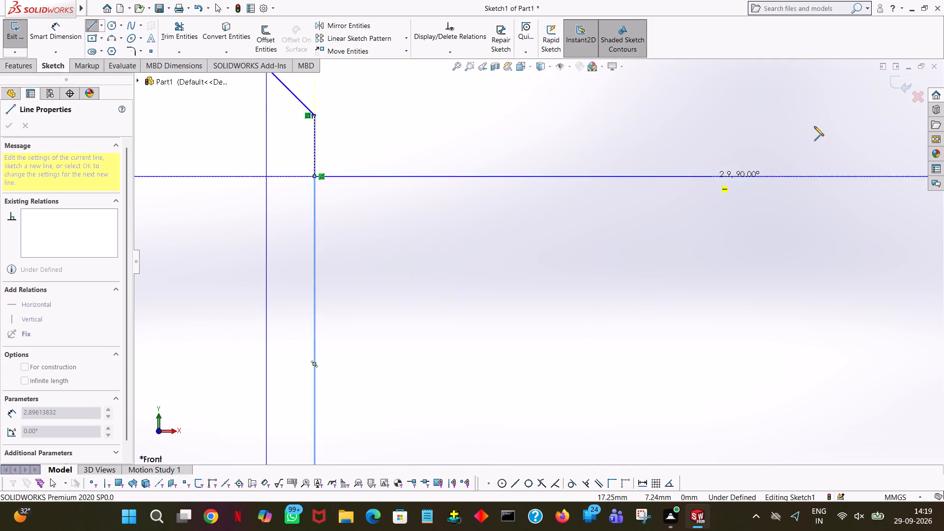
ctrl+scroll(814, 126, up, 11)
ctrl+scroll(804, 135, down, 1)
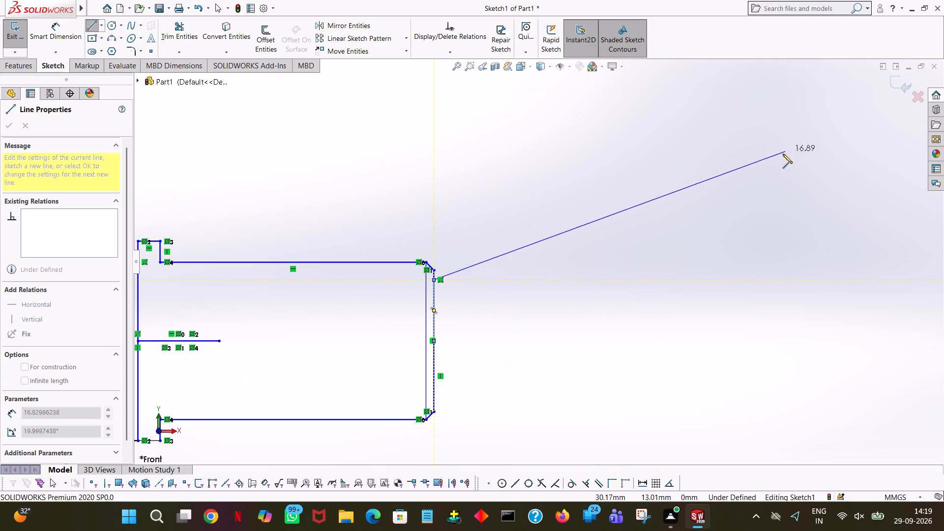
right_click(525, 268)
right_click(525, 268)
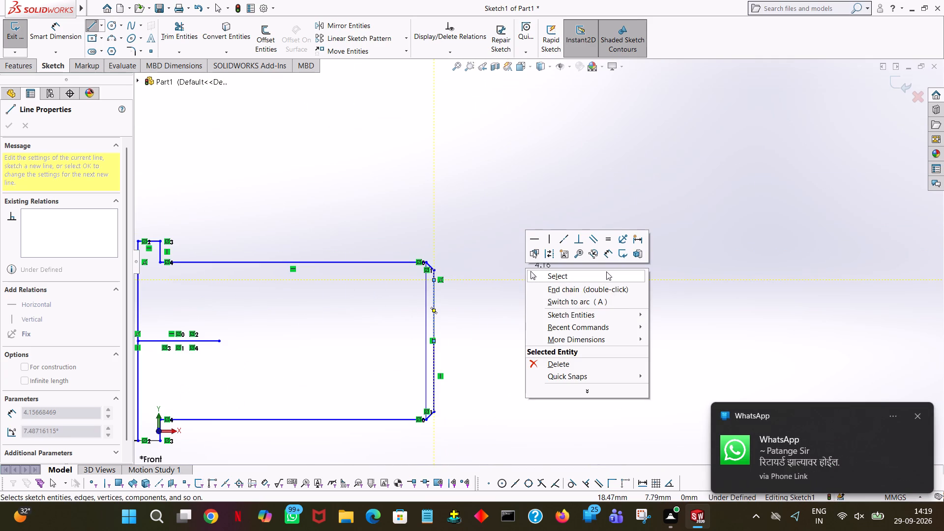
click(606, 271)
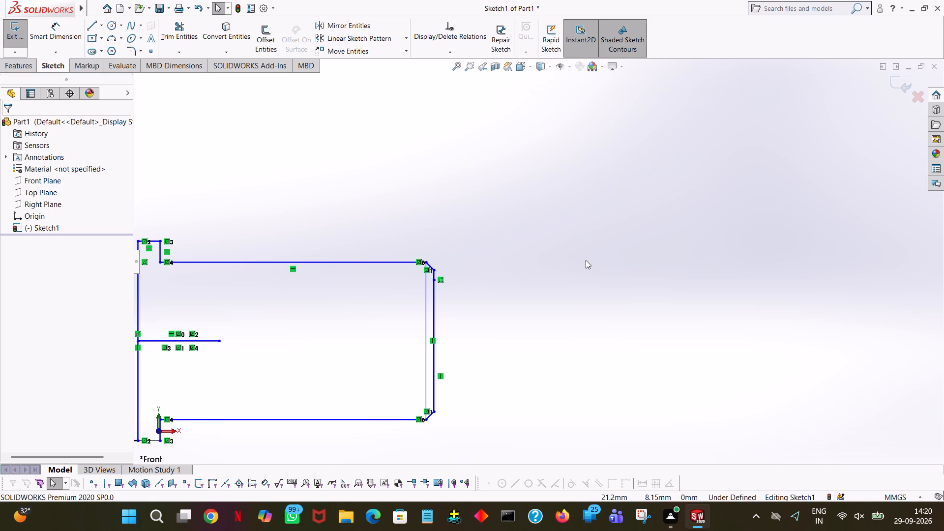
Trim away the two 12 mm lines, the vertical lines at the outer end and the angled lines.
ctrl+scroll(595, 276, down, 1)
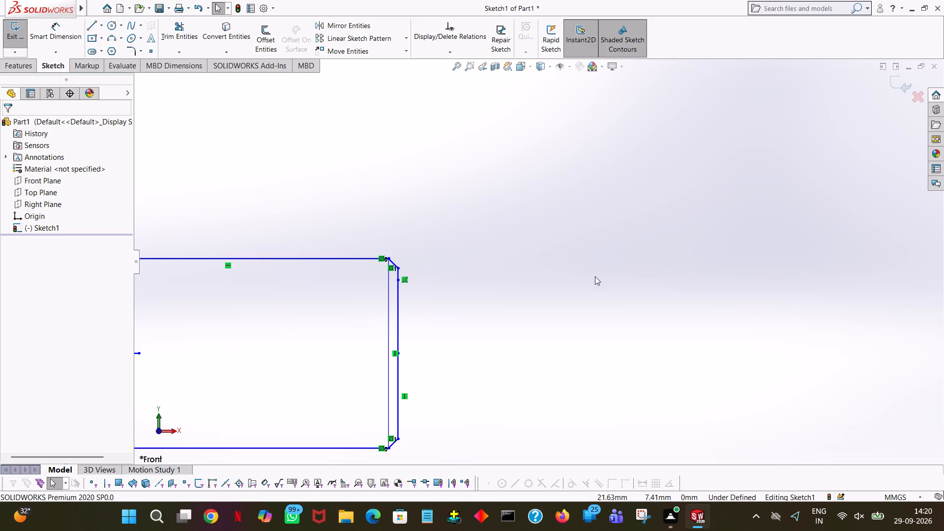
ctrl+scroll(595, 276, up, 7)
ctrl+scroll(424, 257, down, 2)
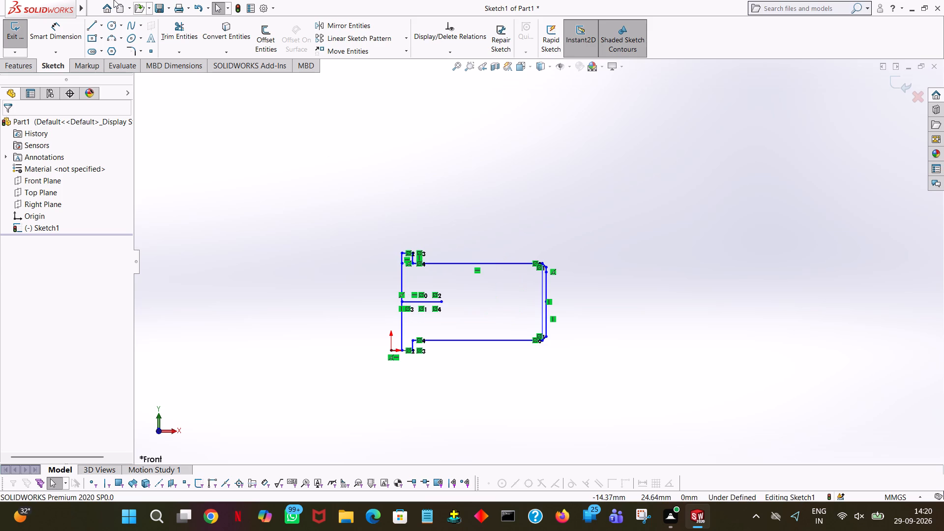
ctrl+click(177, 31)
ctrl+drag(434, 181, 544, 481)
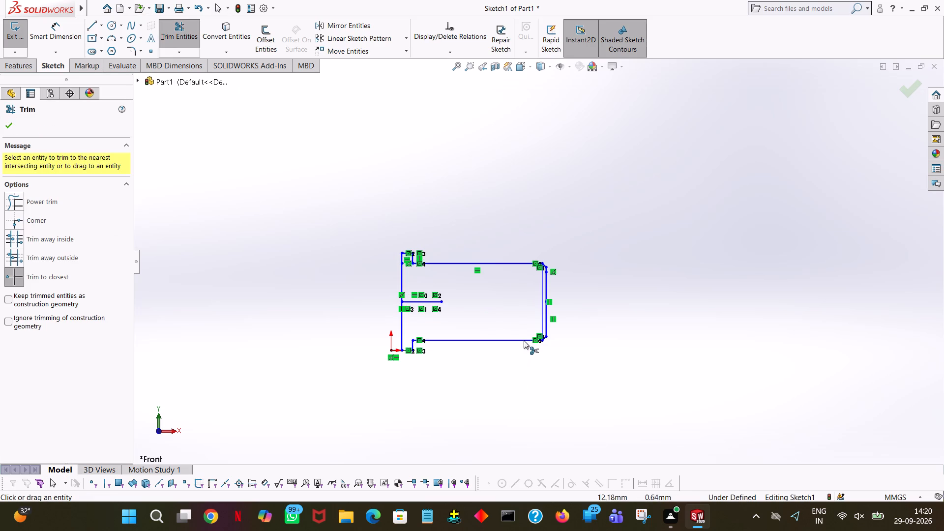
click(517, 337)
click(513, 342)
click(549, 317)
click(544, 320)
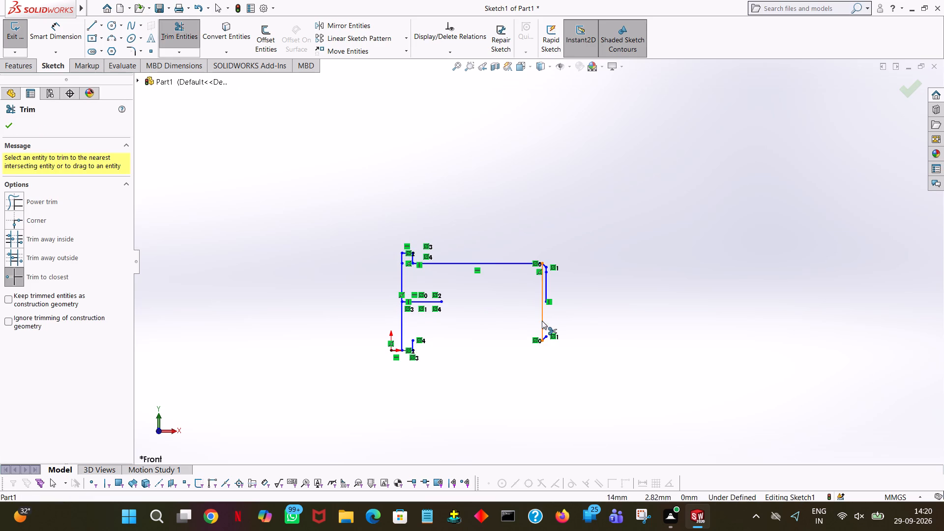
click(542, 321)
click(548, 291)
click(543, 290)
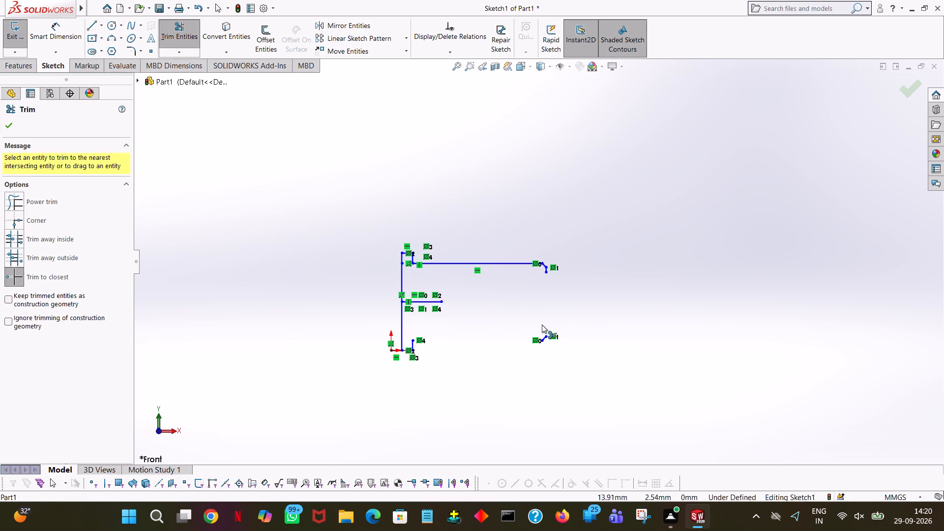
click(546, 337)
click(542, 341)
click(539, 263)
click(544, 266)
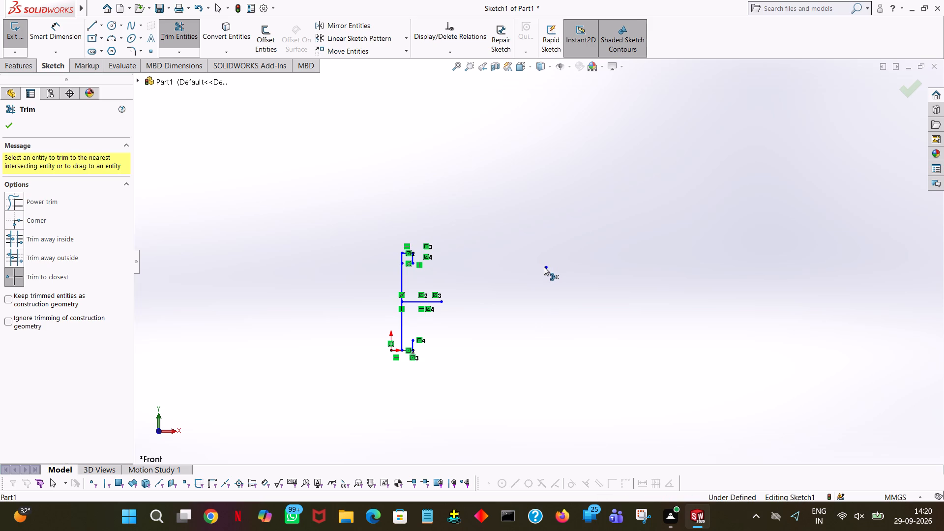
click(544, 266)
click(544, 268)
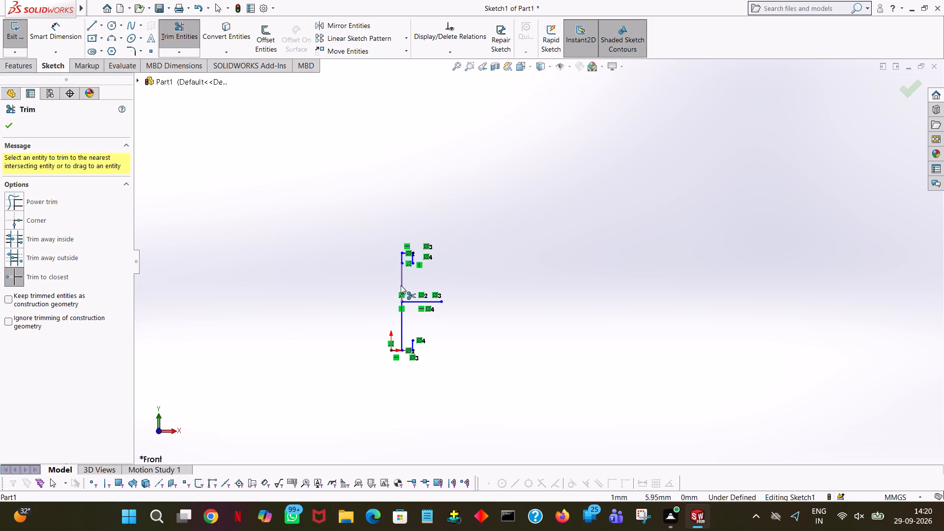
Trim away the flange lines, the short central horizontal line and all remaining lines near the origin, emptying the sketch.
click(400, 285)
click(507, 273)
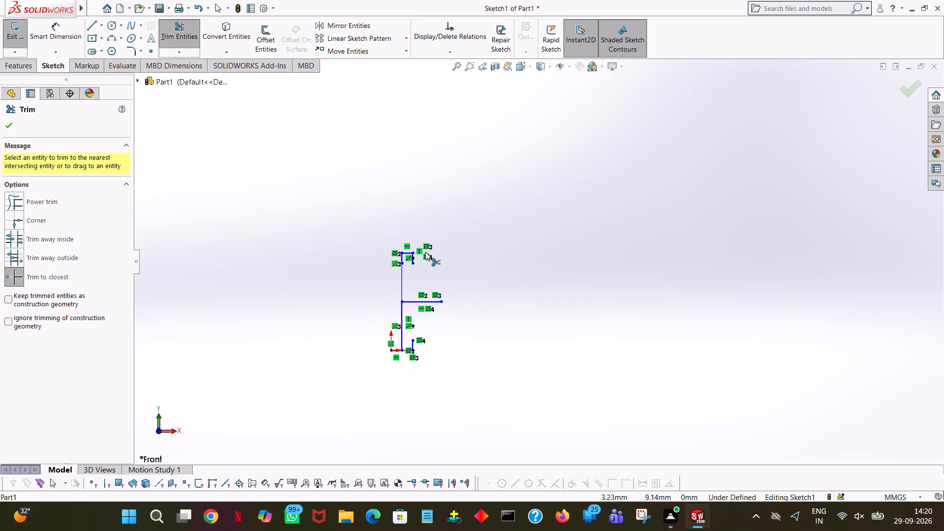
click(413, 254)
click(412, 261)
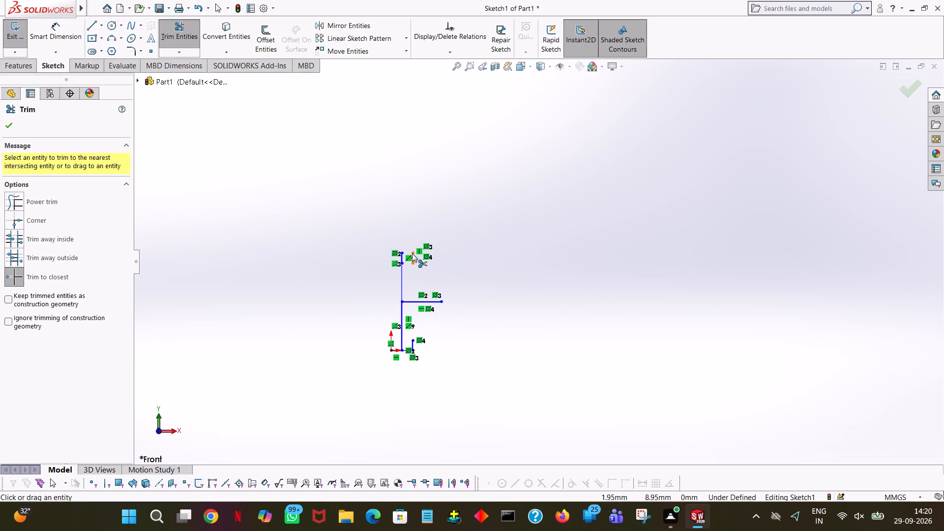
click(412, 253)
click(410, 258)
click(414, 260)
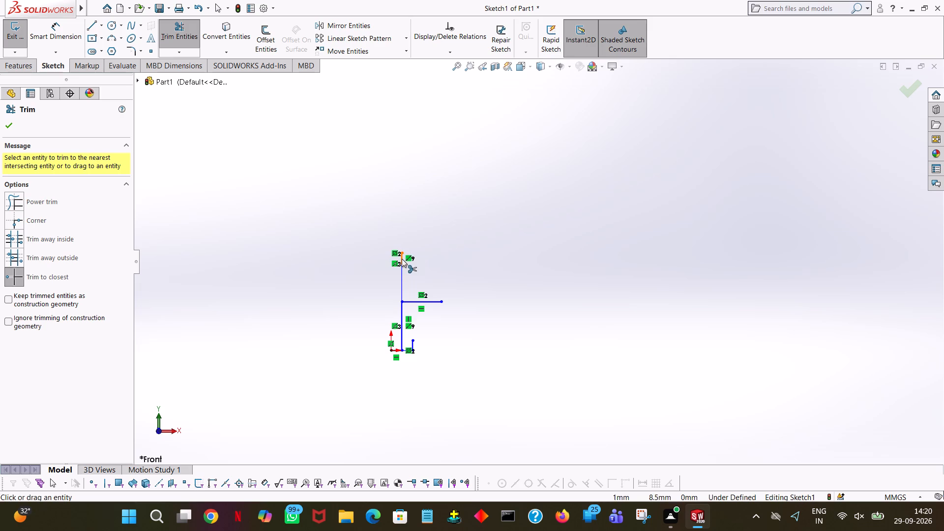
click(402, 259)
click(400, 280)
click(419, 299)
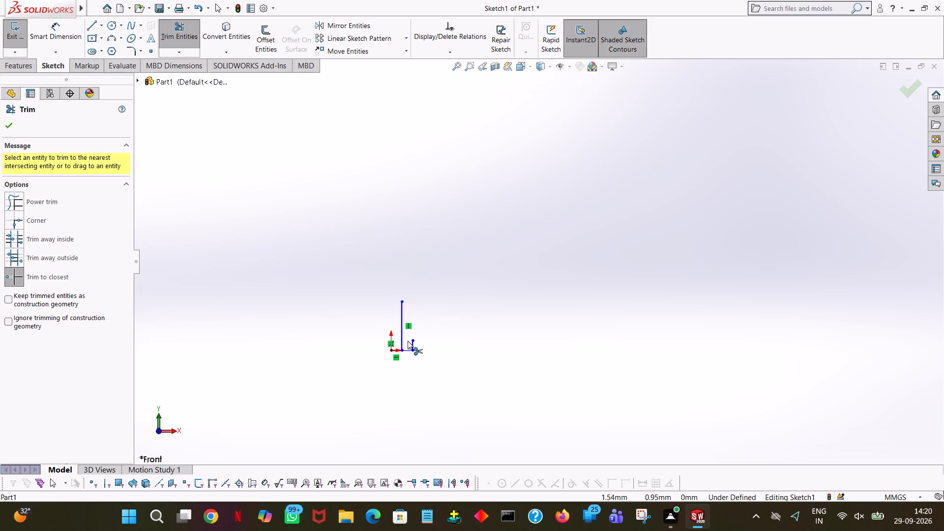
click(408, 350)
click(413, 345)
click(400, 319)
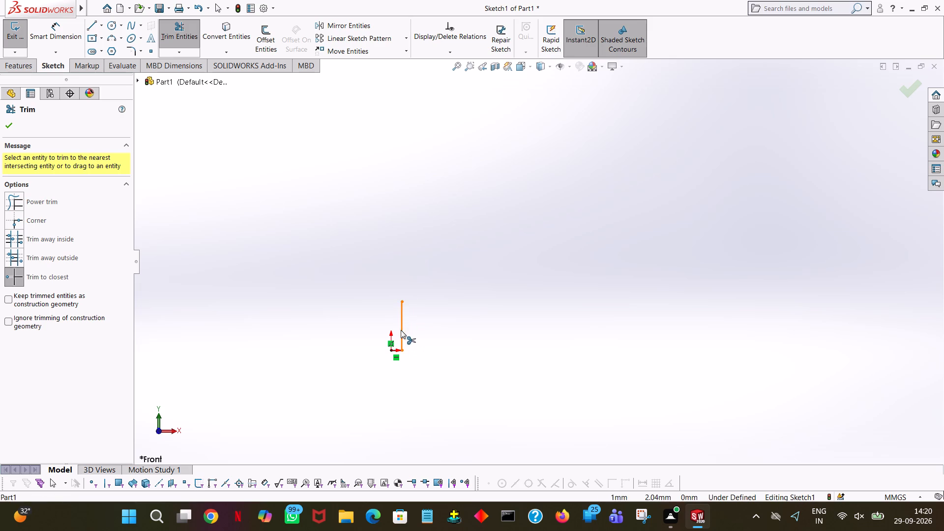
click(399, 339)
click(401, 342)
click(400, 349)
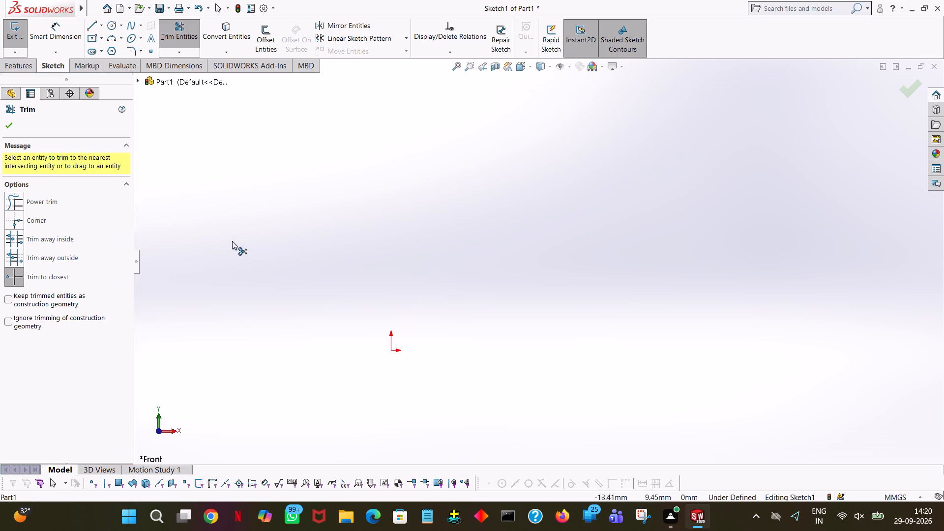
click(10, 130)
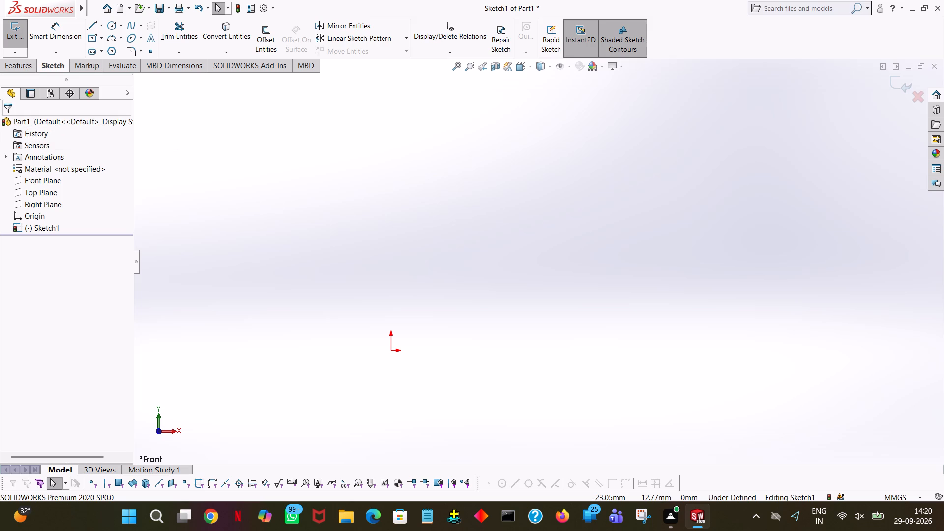
Exit the emptied sketch and start a new sketch on the Front Plane.
click(40, 180)
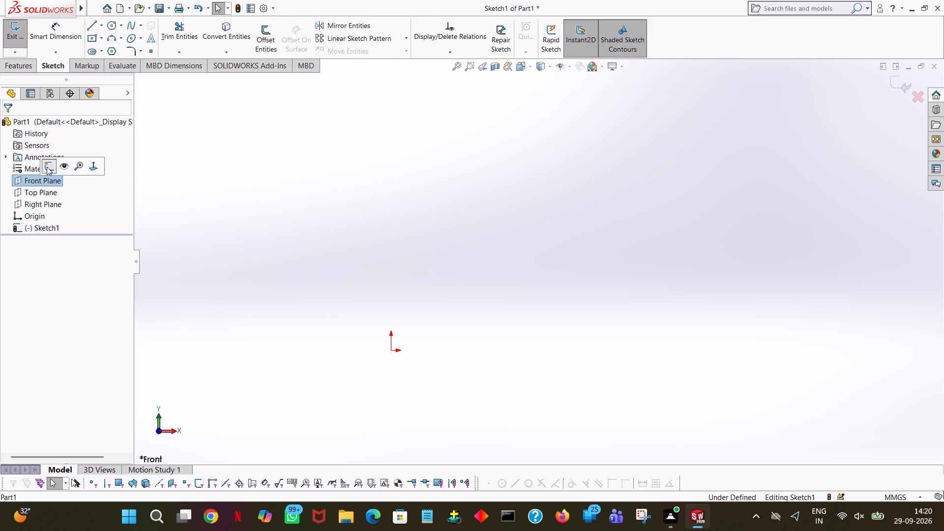
click(47, 167)
click(31, 177)
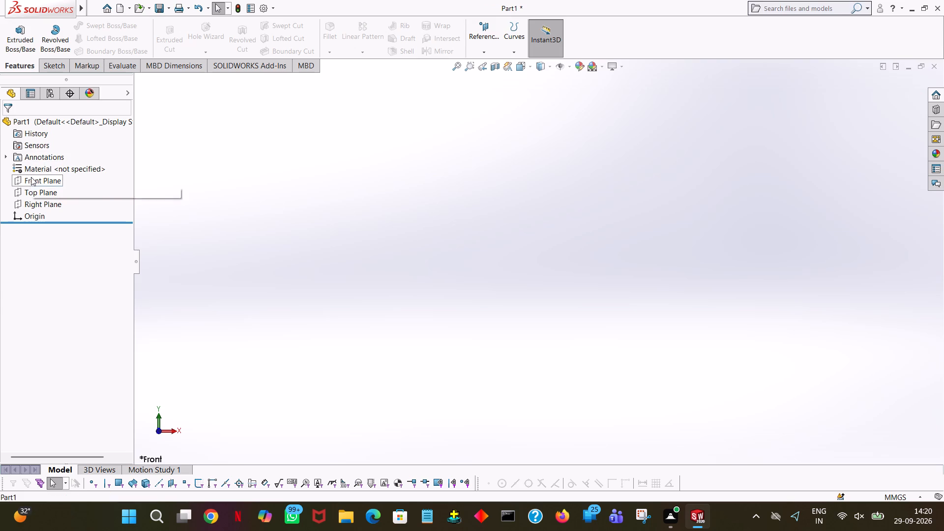
click(40, 161)
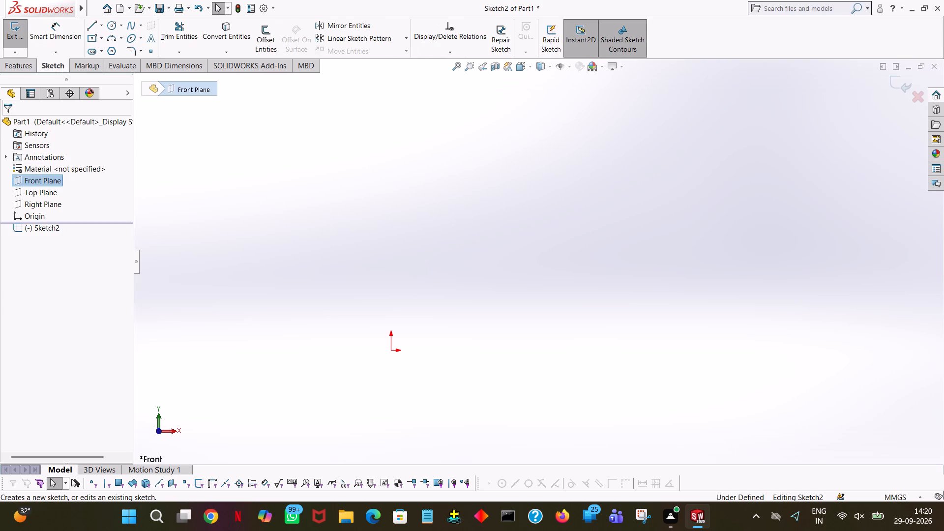
Sketch a circle centred on the origin with a radius of 9 mm.
click(112, 25)
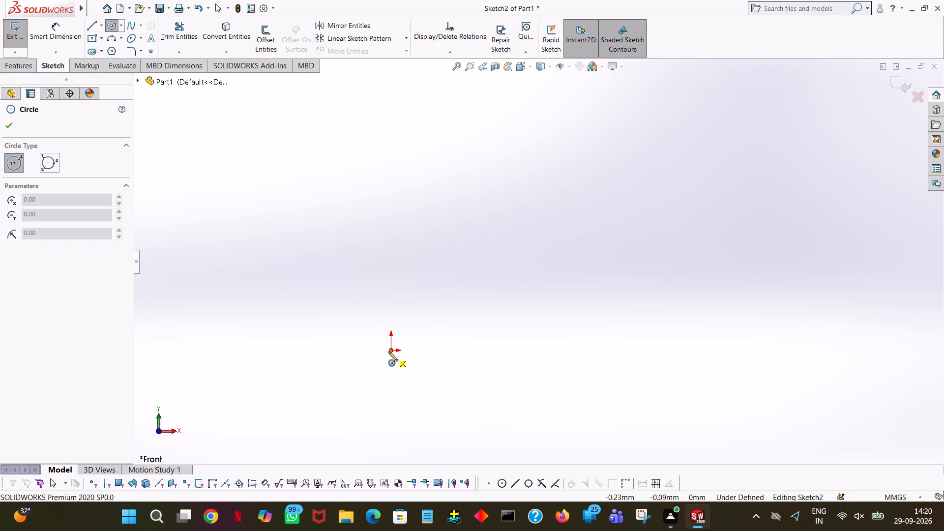
click(388, 352)
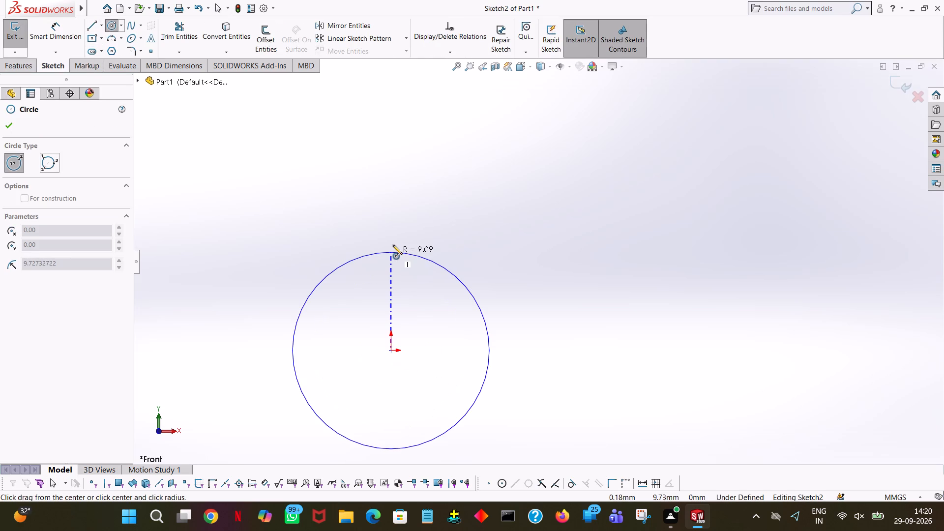
click(393, 245)
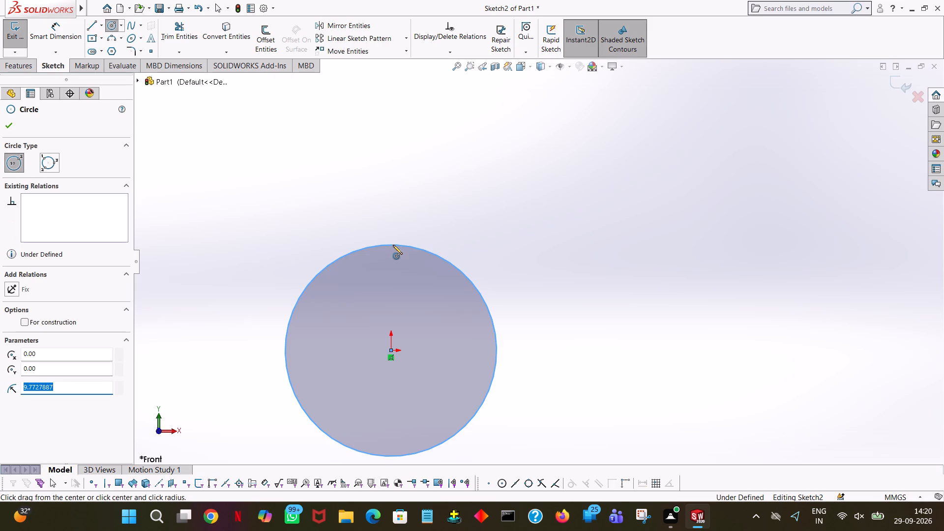
key(9)
key(Return)
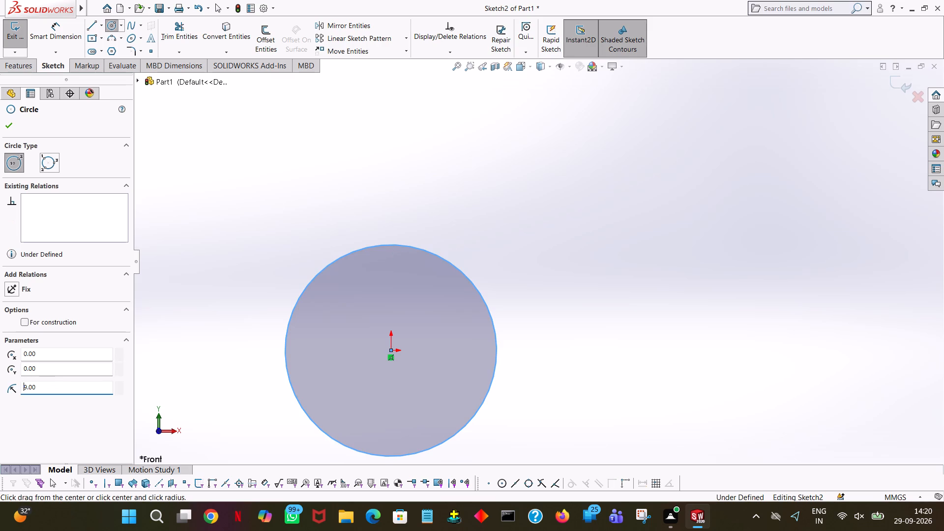
Finish the circle and extrude it as a blind boss 1 mm deep from the sketch plane.
click(4, 118)
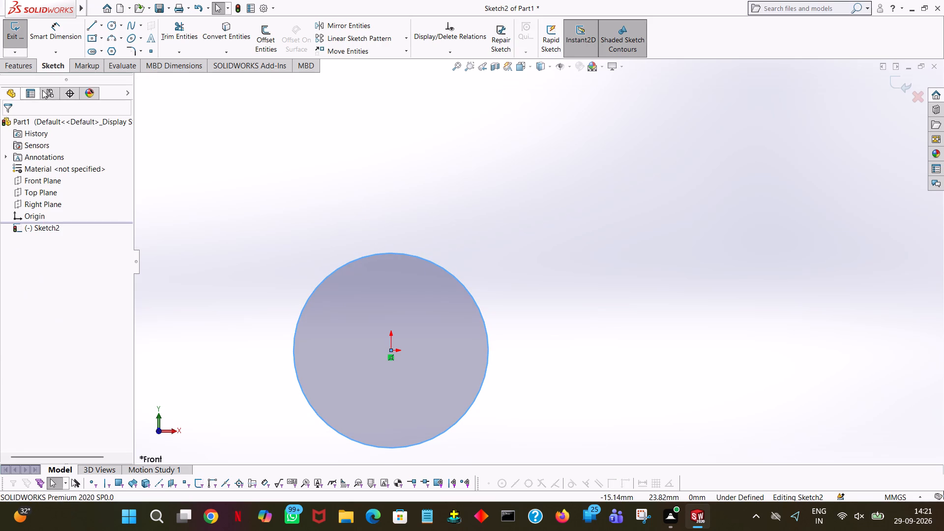
click(24, 62)
click(23, 48)
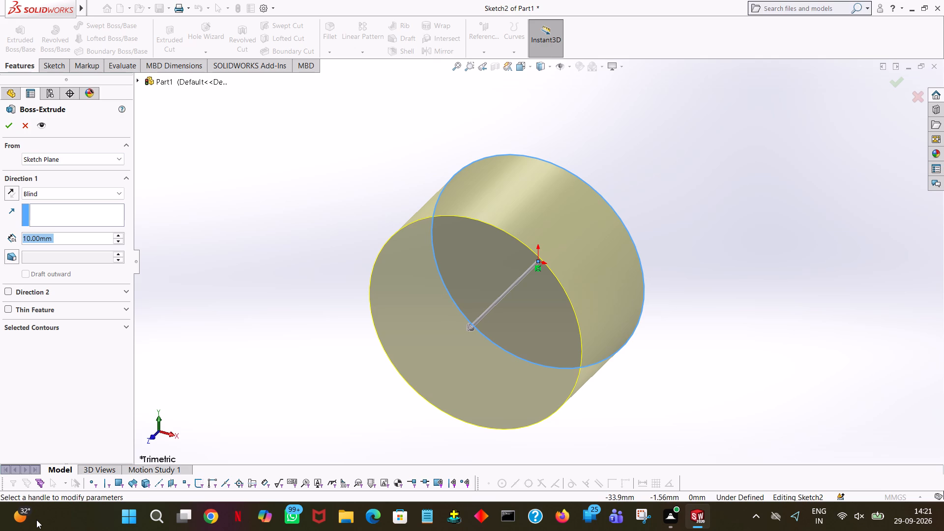
key(1)
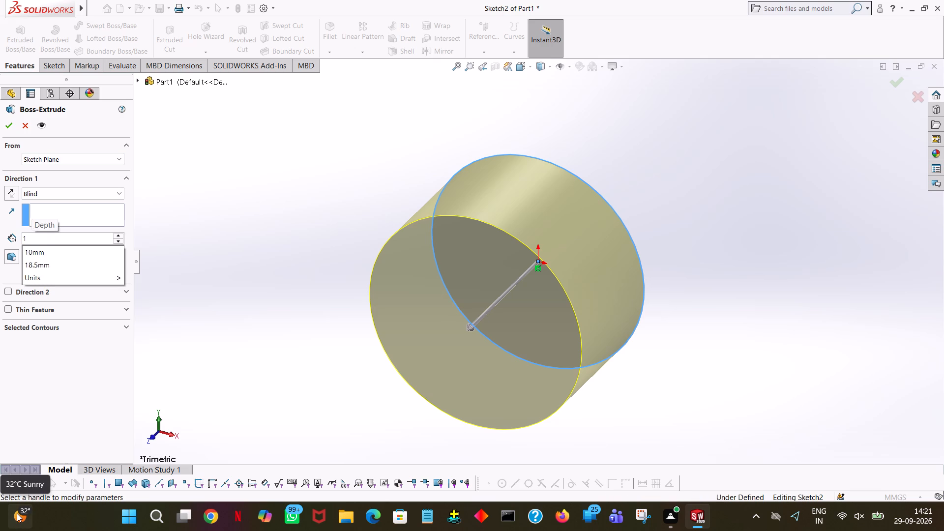
click(231, 237)
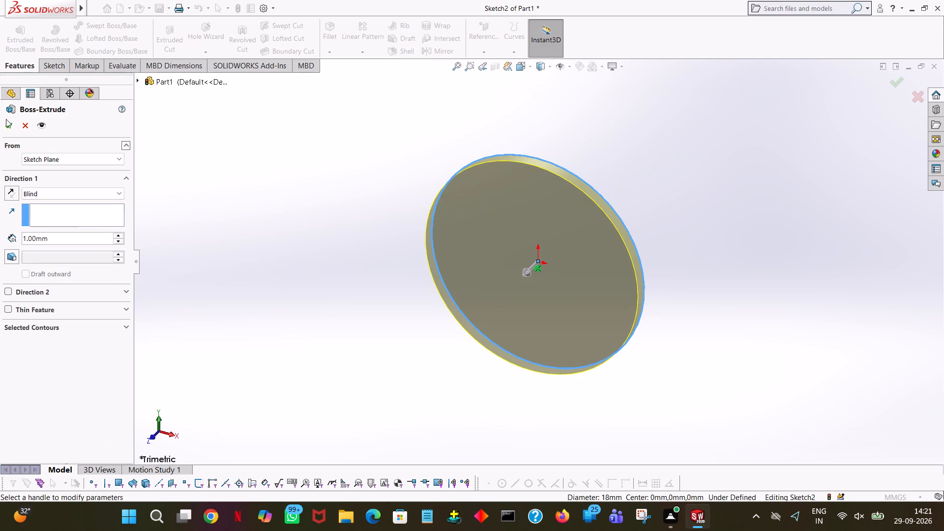
click(5, 122)
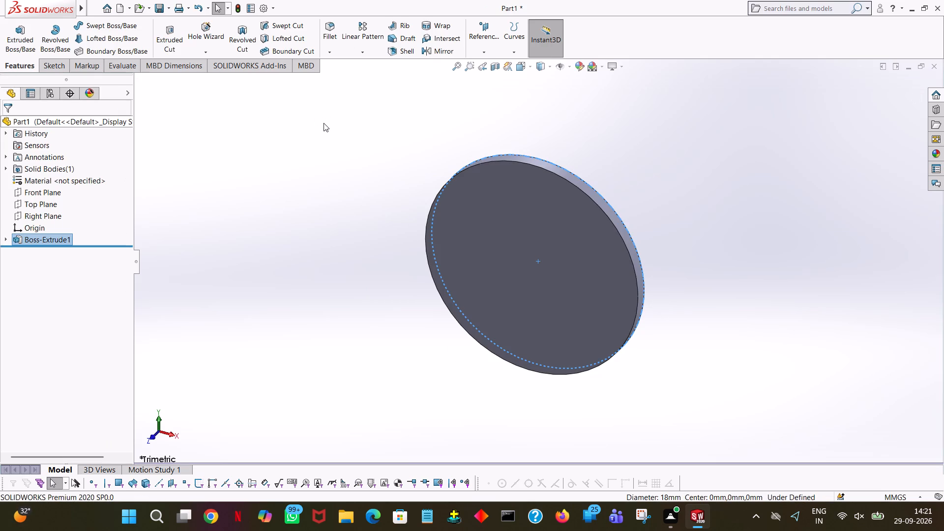
click(324, 123)
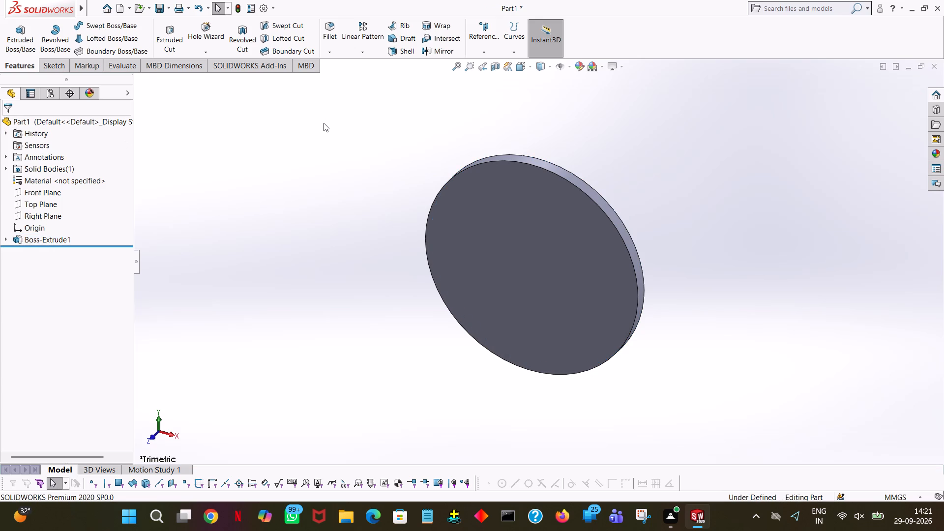
Start a new Extruded Boss/Base sketch on the front flat face of the disc, using an isometric view.
key(ctrl+7)
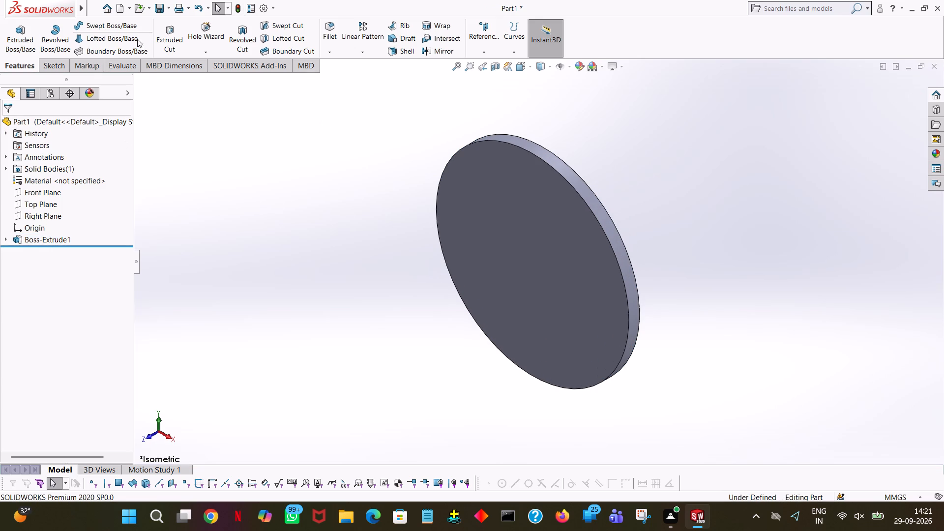
click(31, 41)
click(584, 218)
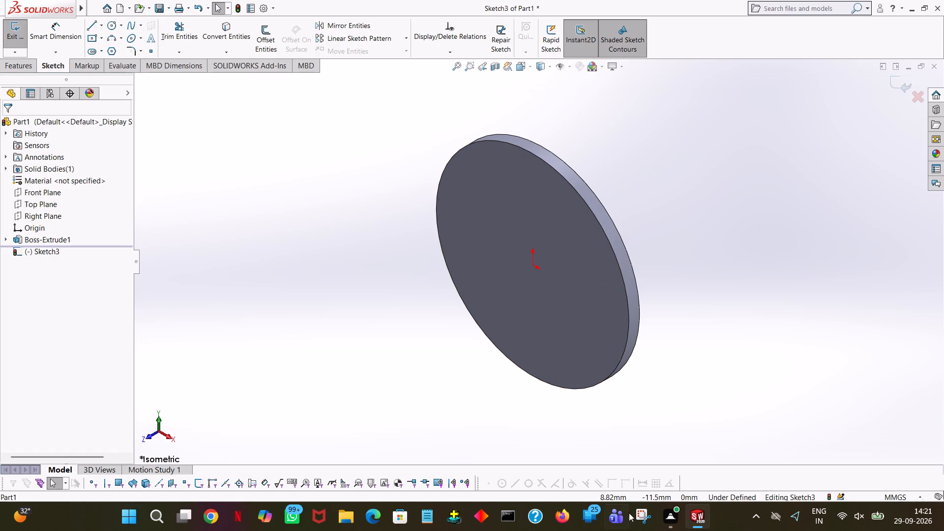
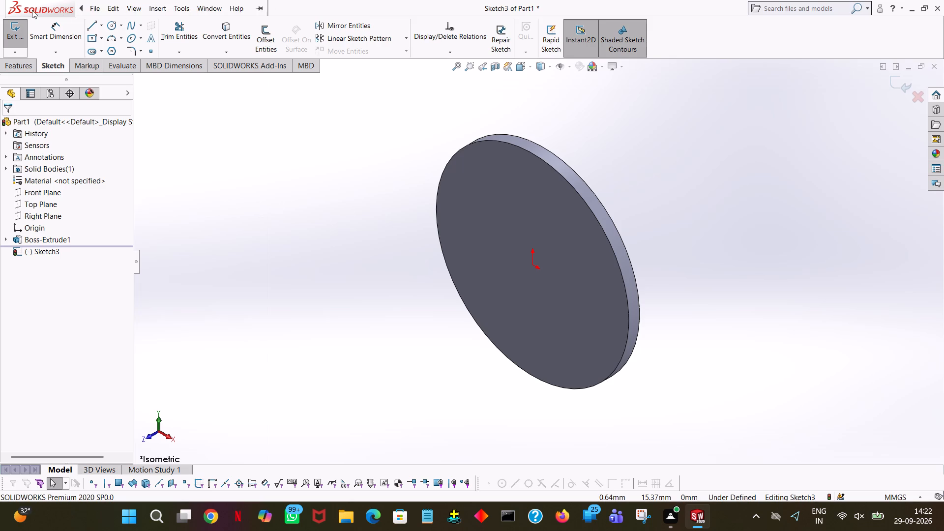
Sketch a circle centred on the origin of the disc's front face with a radius of 8.05 mm.
click(114, 25)
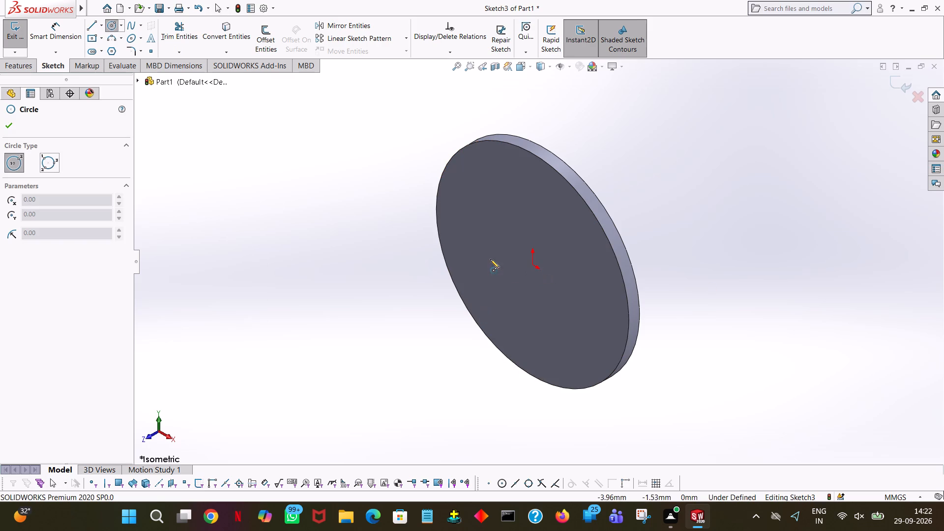
key(space)
click(120, 73)
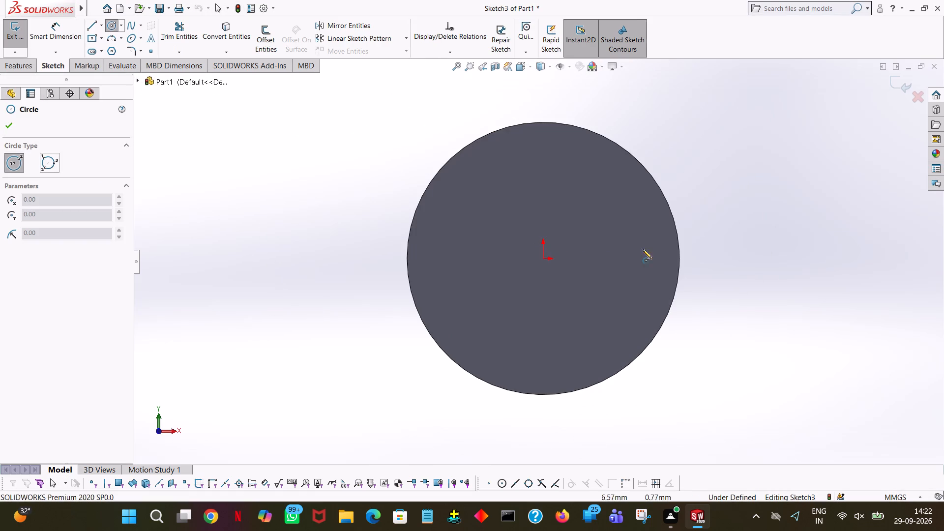
click(542, 259)
click(537, 154)
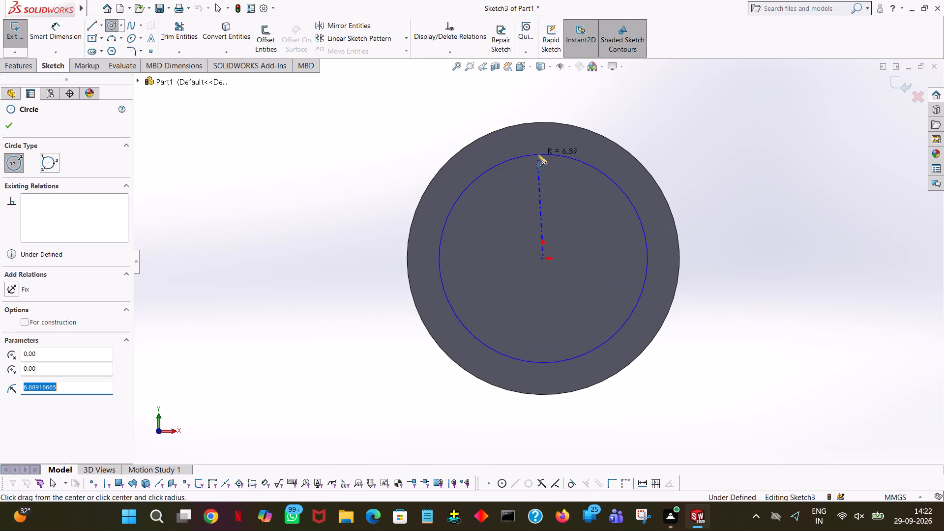
key(1)
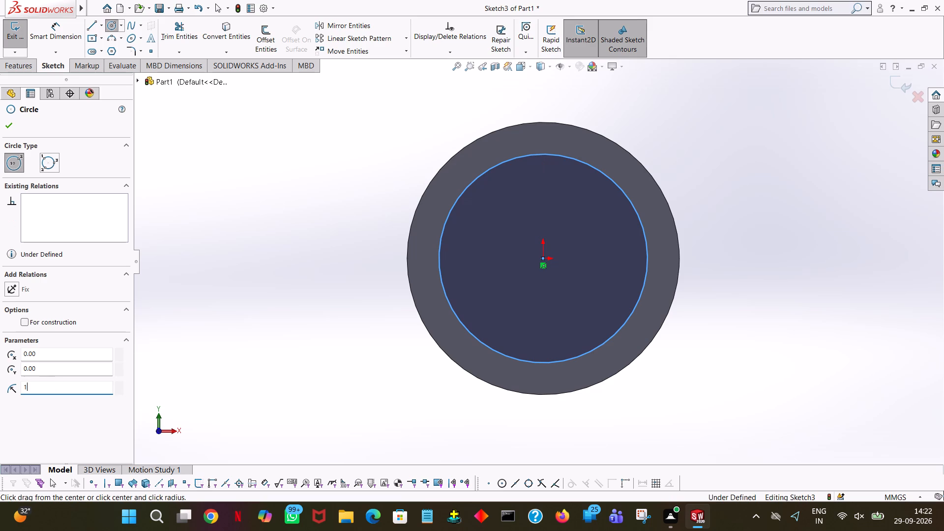
key(6)
text(.1)
key(slash)
key(2)
key(Return)
click(5, 124)
Extrude the 8.05 mm radius circle as a blind boss 12 mm deep outward from the disc, merging the result.
click(22, 61)
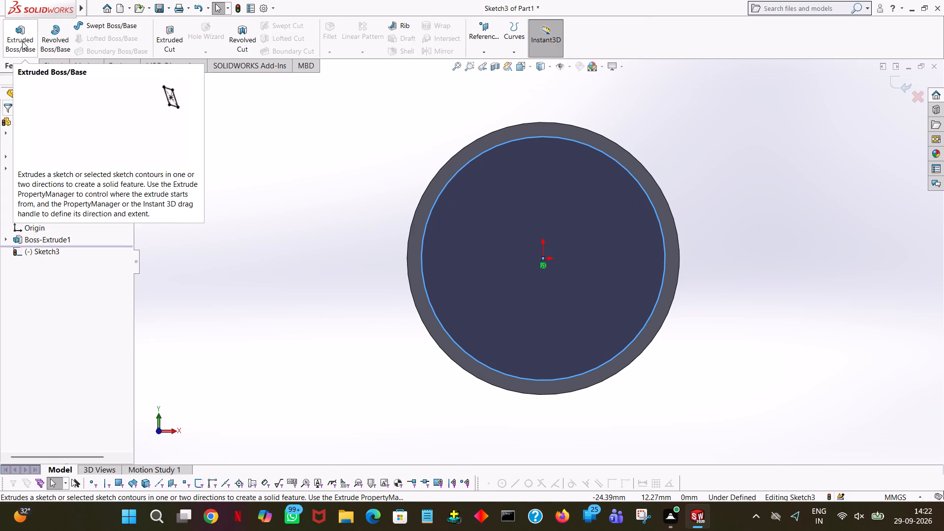
click(22, 41)
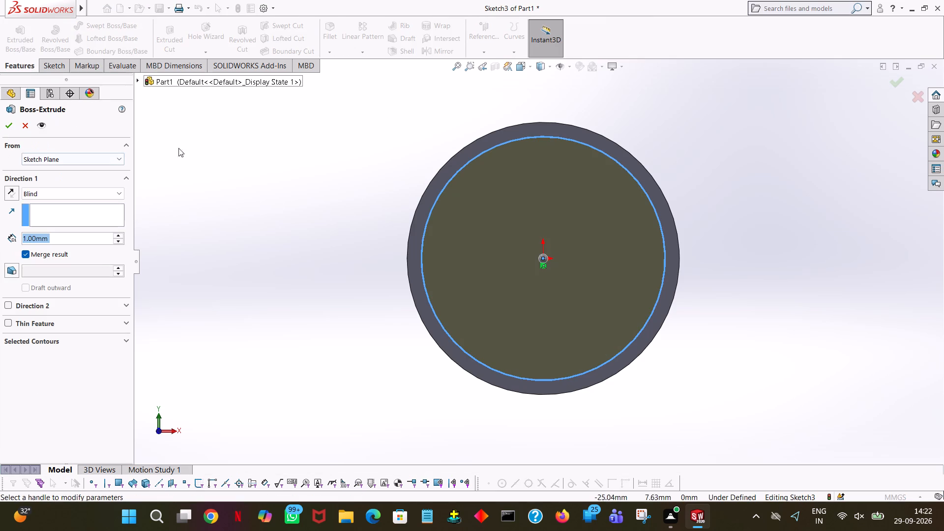
middle_drag(212, 154, 140, 201)
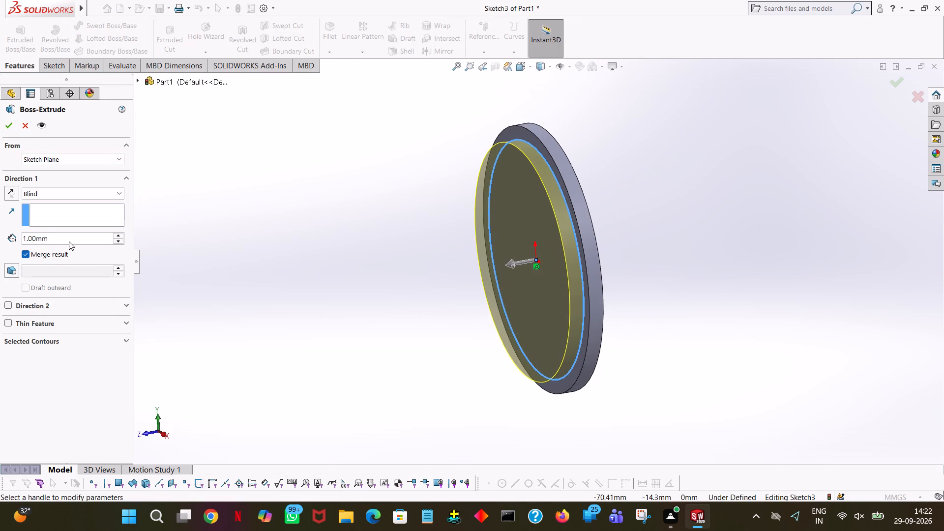
double_click(70, 239)
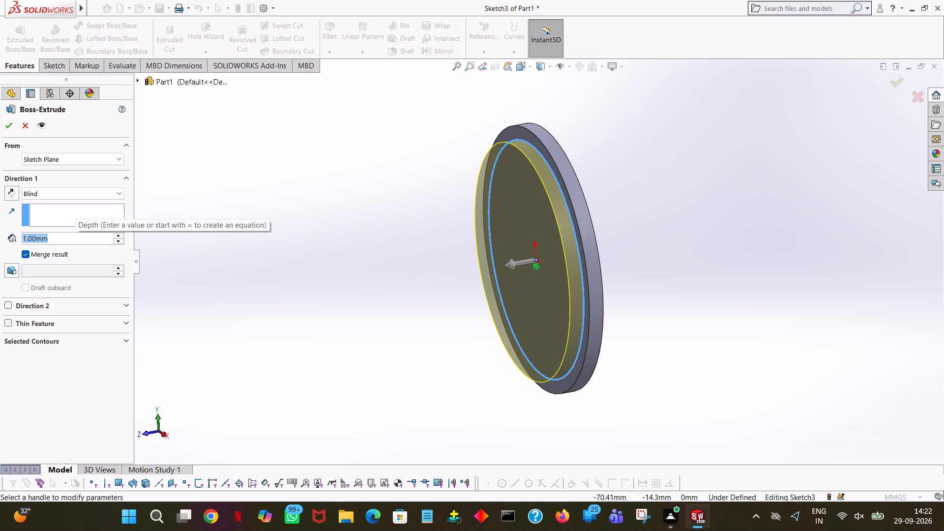
text(12)
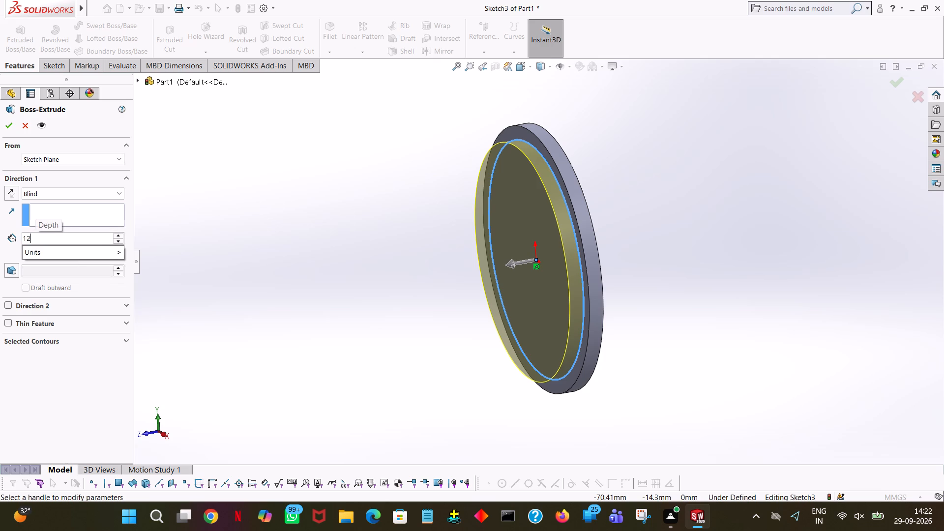
key(Return)
click(5, 127)
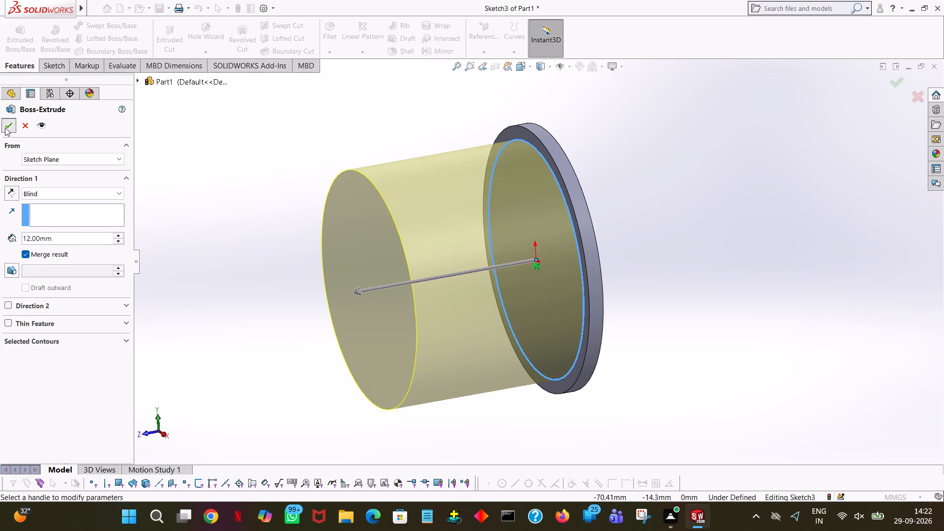
click(201, 112)
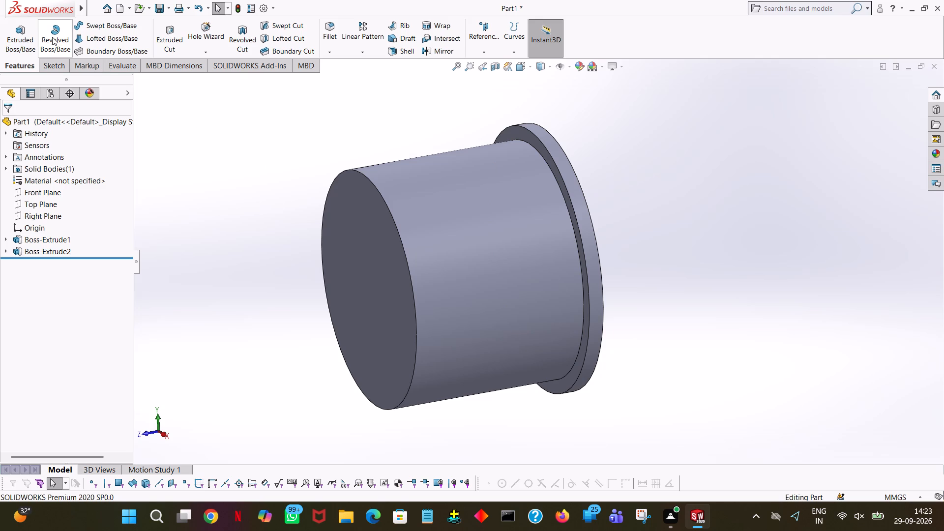
Start a new Extruded Boss/Base sketch on the free end face of the 12 mm long cylinder.
click(27, 34)
click(389, 292)
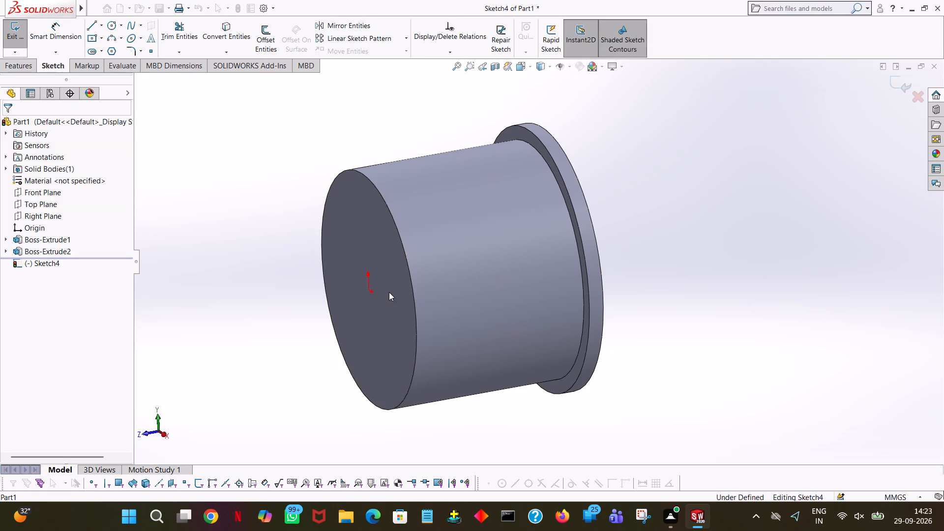
right_click(389, 292)
click(232, 241)
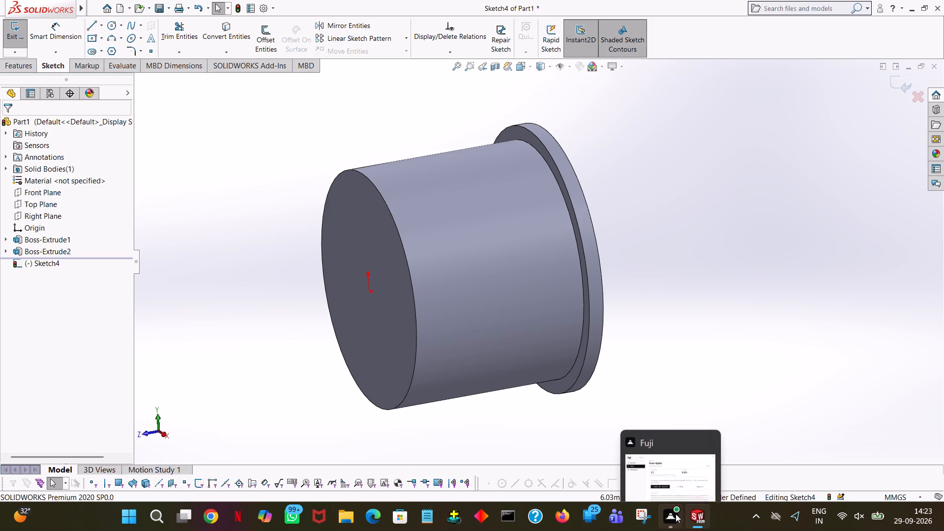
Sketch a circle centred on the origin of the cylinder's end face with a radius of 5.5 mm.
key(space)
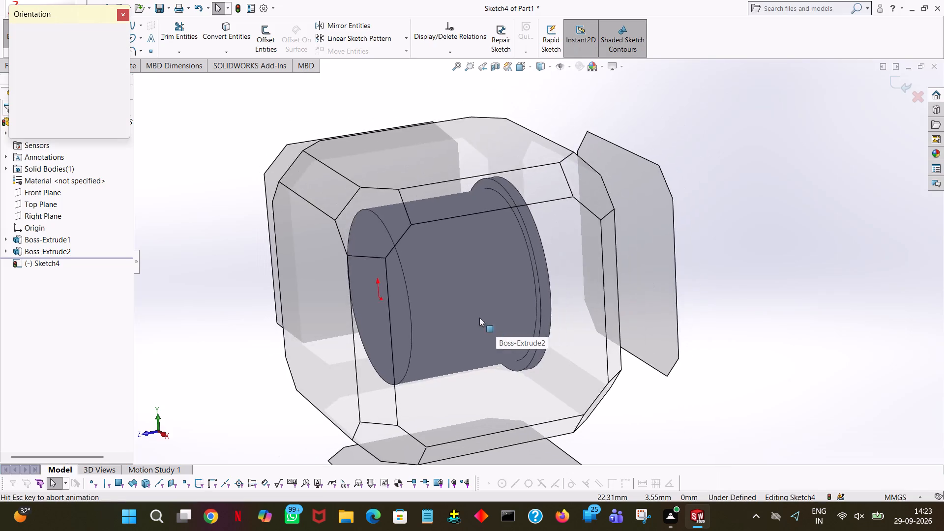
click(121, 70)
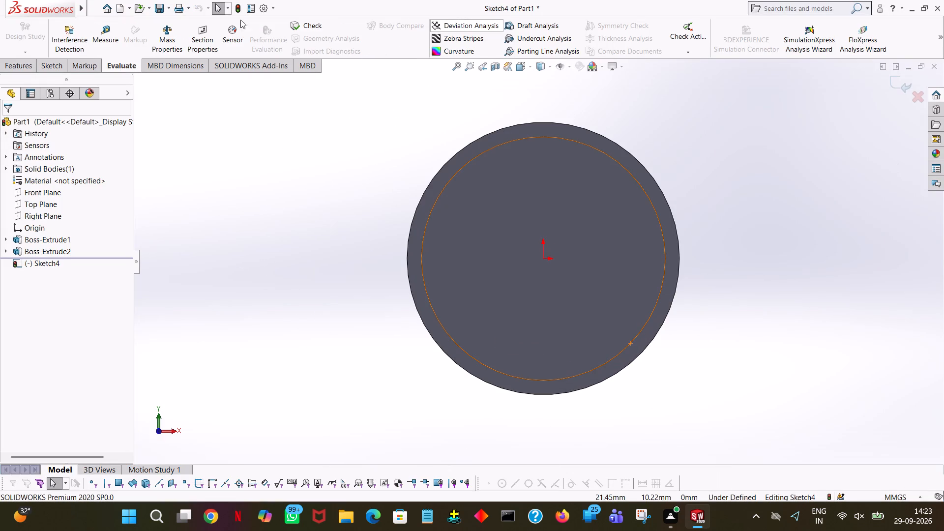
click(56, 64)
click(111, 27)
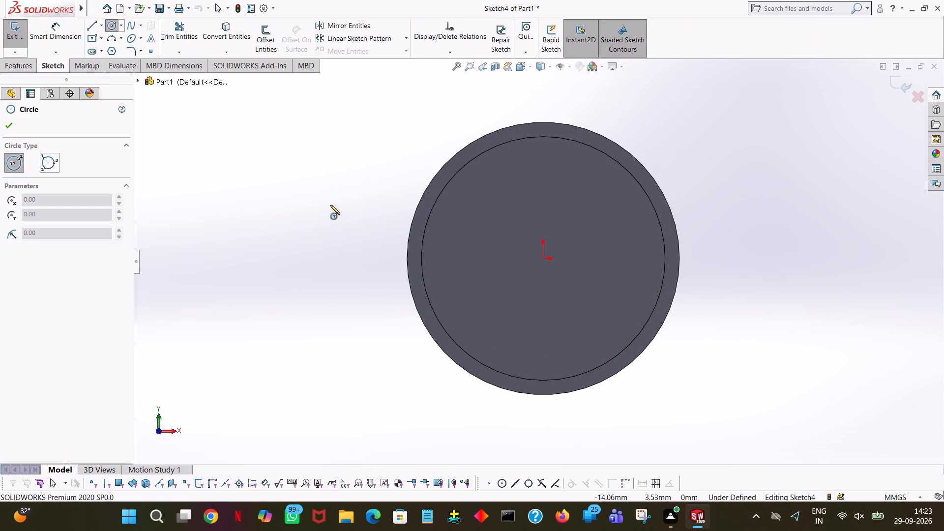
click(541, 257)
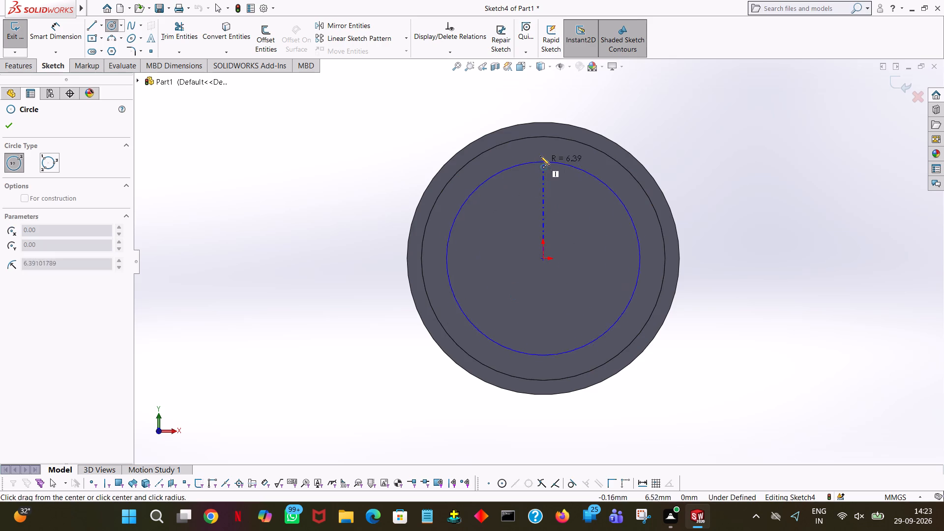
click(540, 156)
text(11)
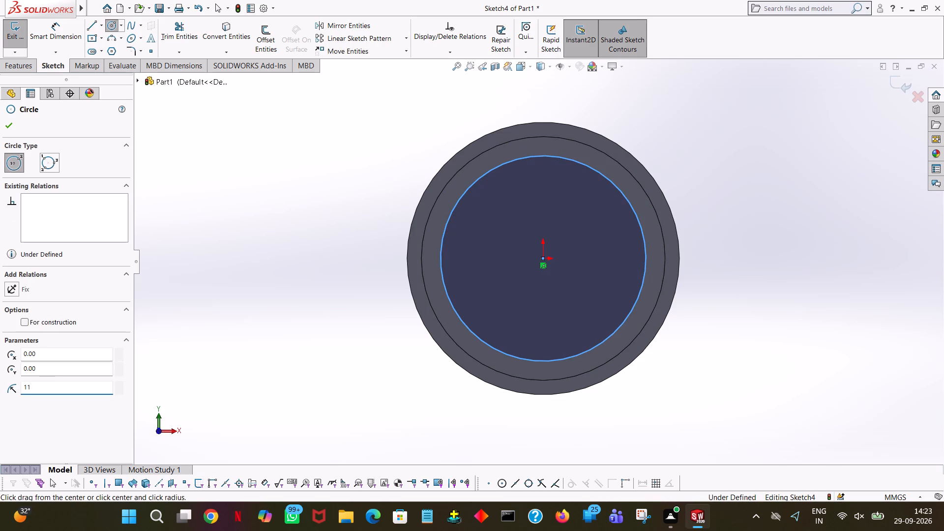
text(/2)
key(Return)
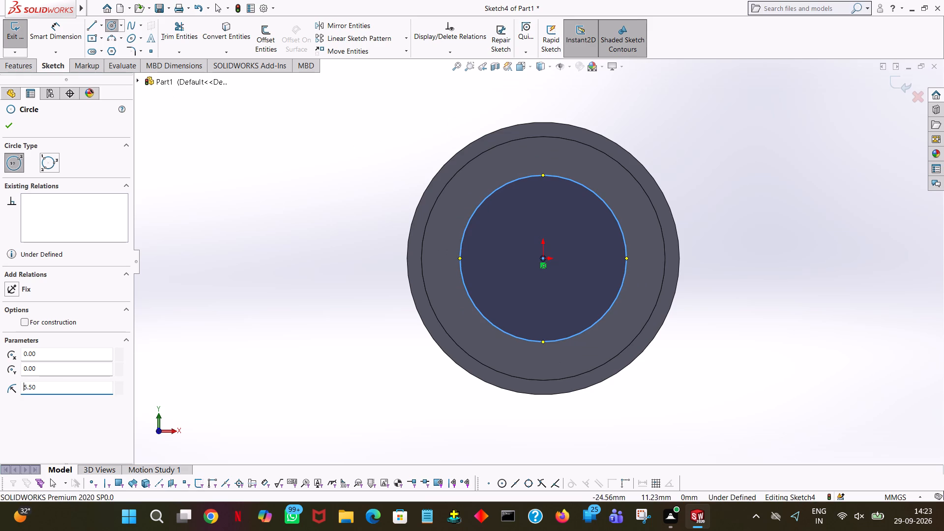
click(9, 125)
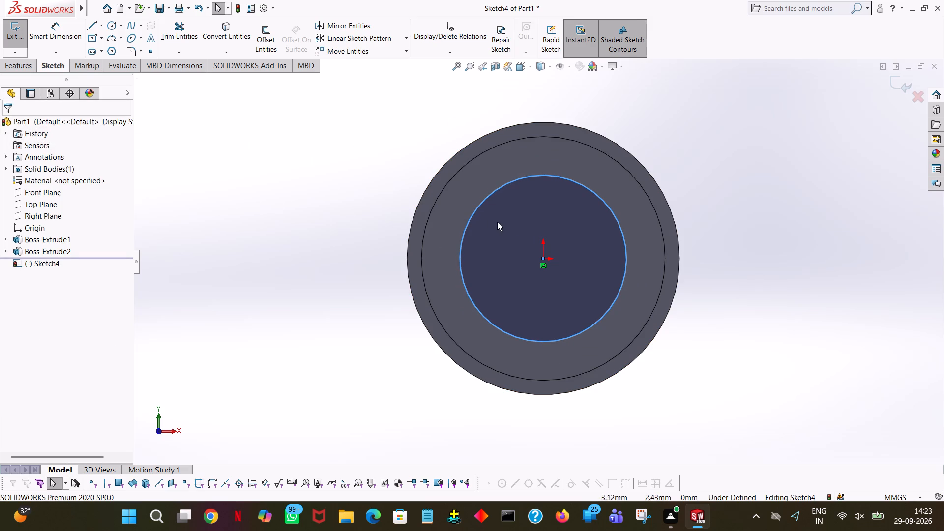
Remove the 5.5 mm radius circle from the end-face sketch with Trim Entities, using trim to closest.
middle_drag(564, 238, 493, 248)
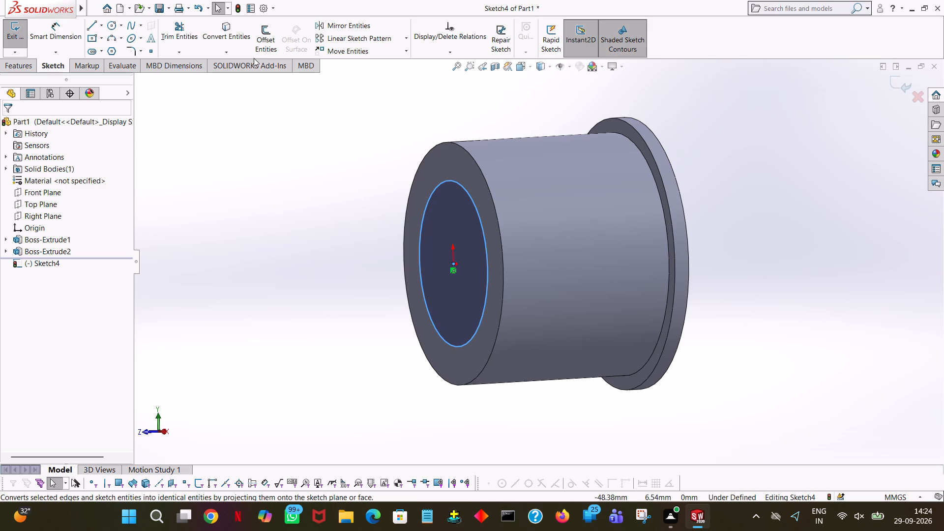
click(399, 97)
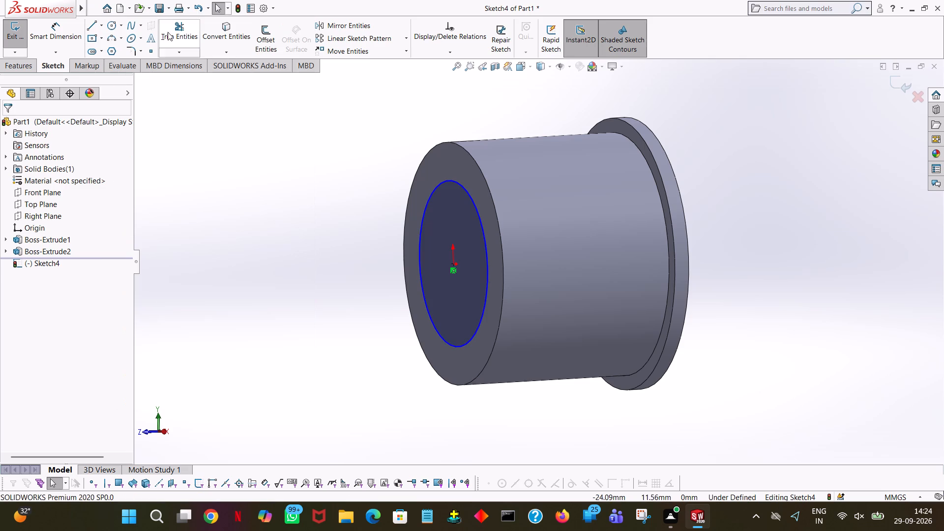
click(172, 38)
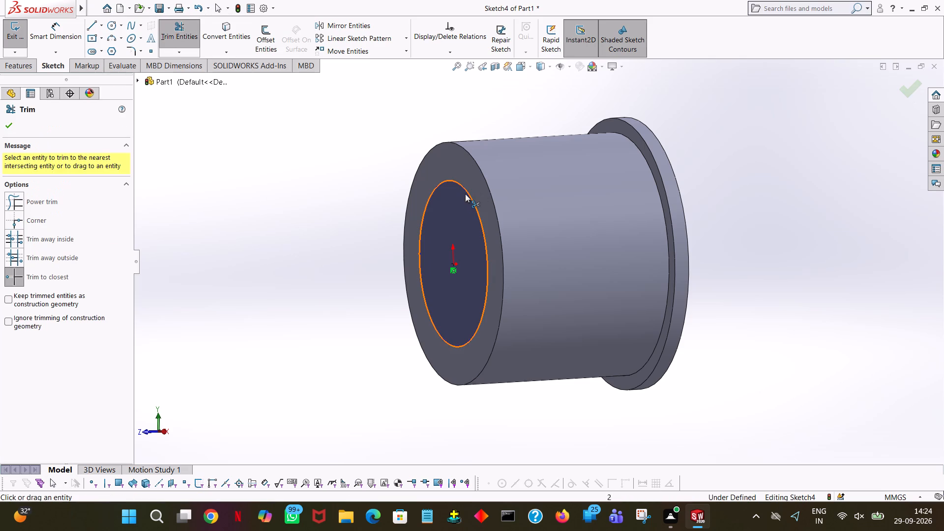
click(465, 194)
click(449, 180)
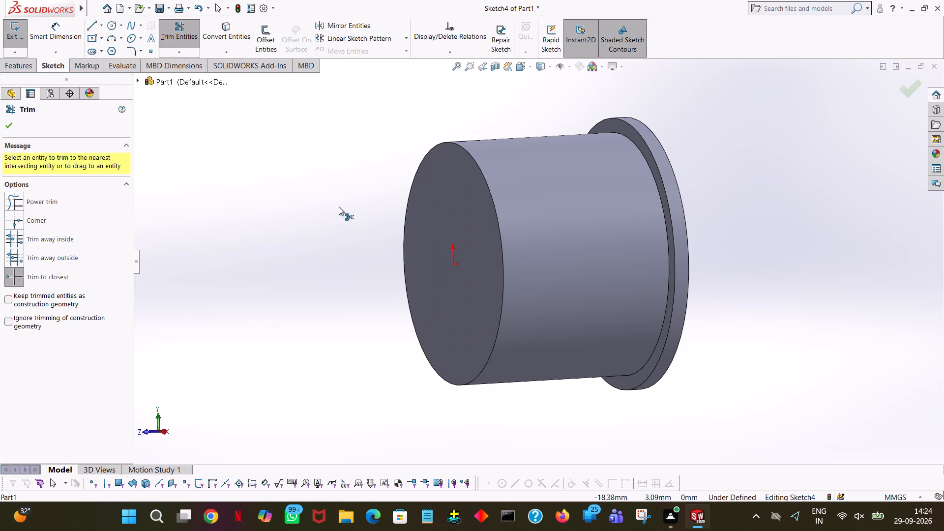
Sketch a circle centred on the origin of the 12 mm cylinder's end face with a radius of 8 mm.
key(space)
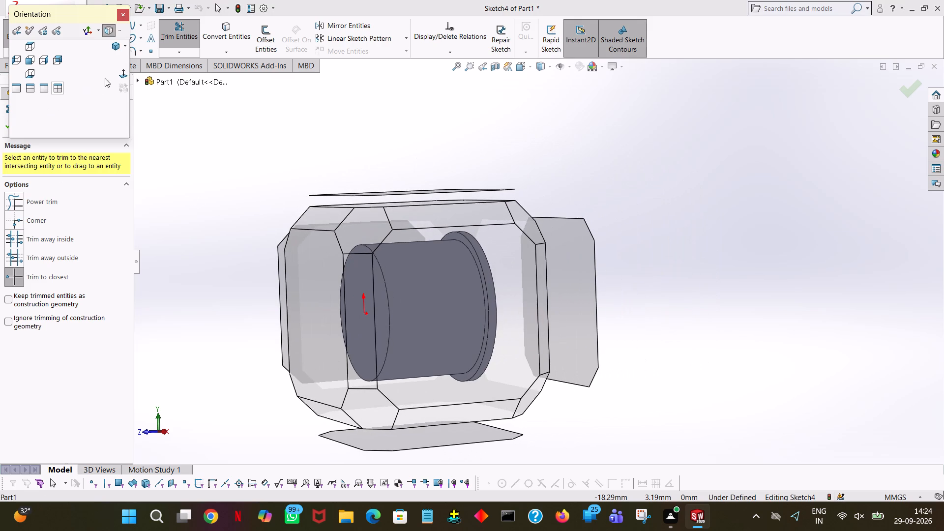
click(118, 77)
click(109, 22)
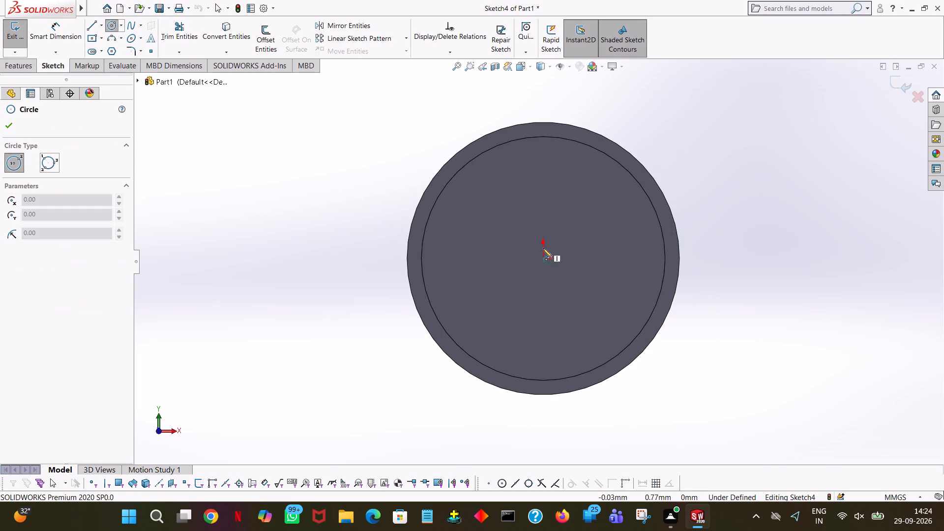
click(543, 259)
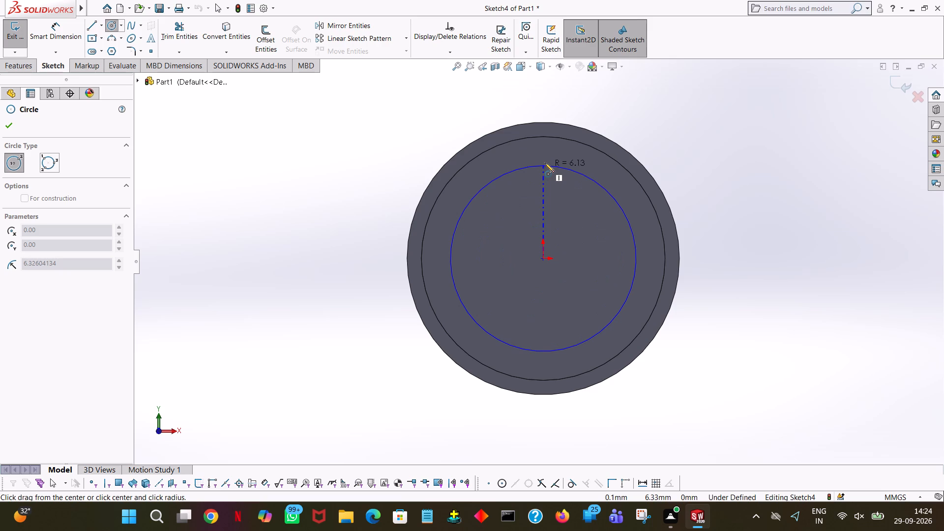
click(545, 163)
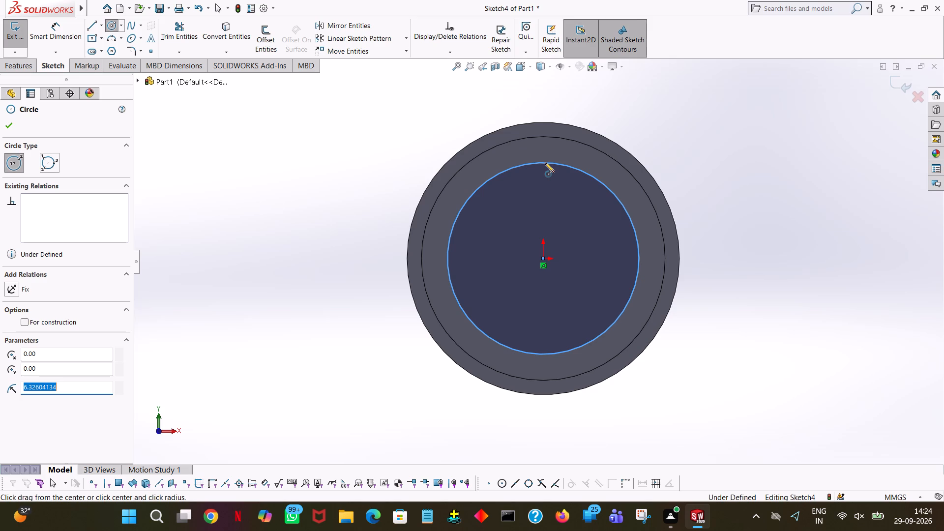
key(8)
key(period)
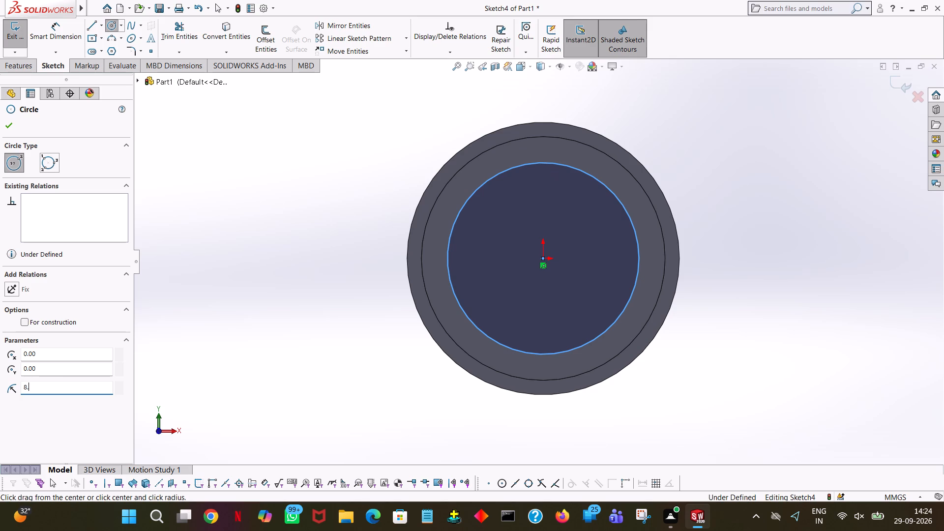
text(05)
key(minus)
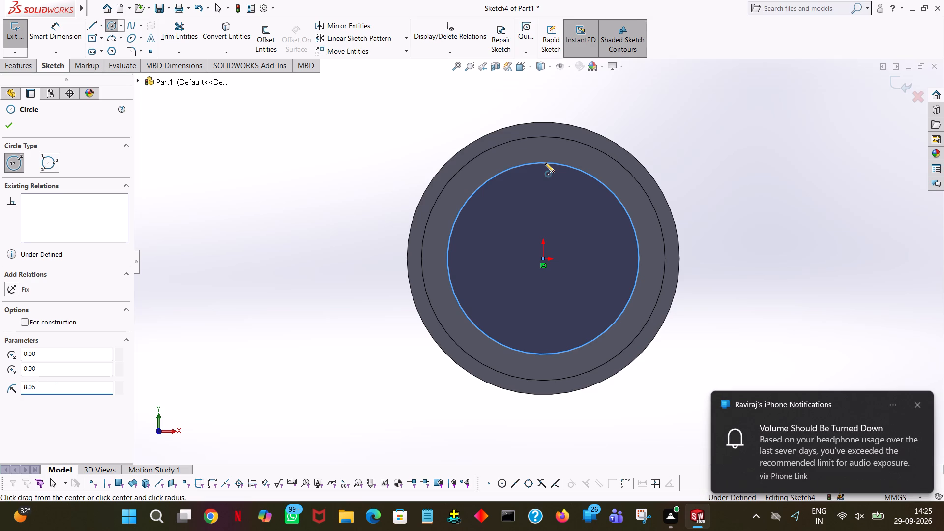
key(BackSpace)
key(BackSpace)
key(BackSpace)
key(BackSpace)
key(BackSpace)
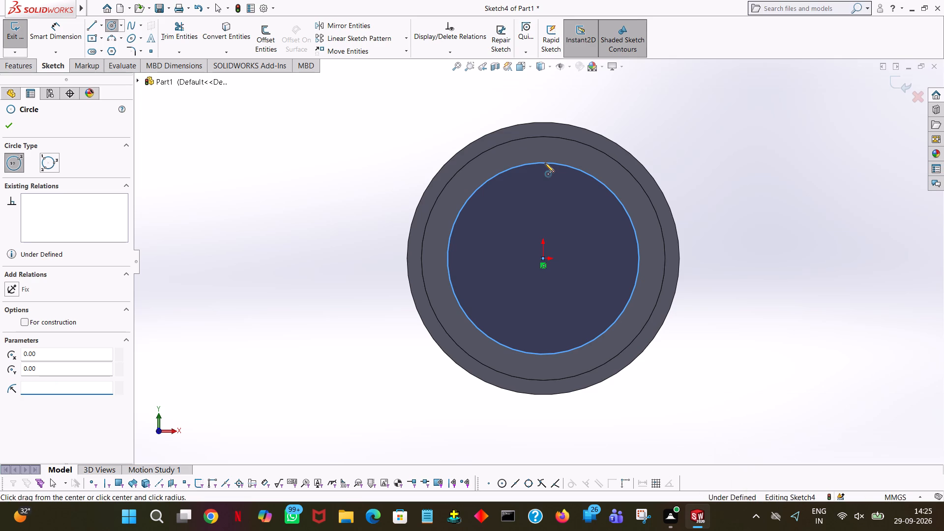
key(8)
key(Return)
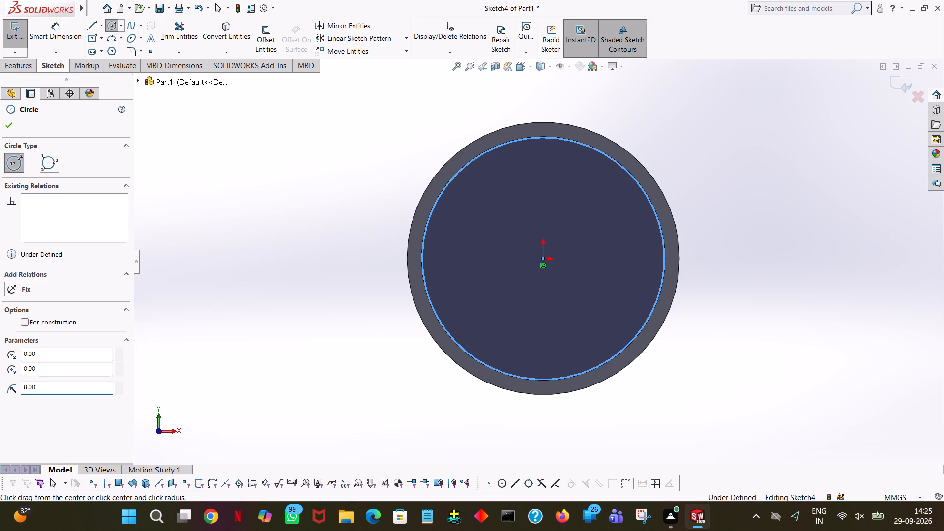
Examine the gap between the 8 mm radius circle and the outer edge of the cylinder's end face.
middle_drag(742, 127, 795, 155)
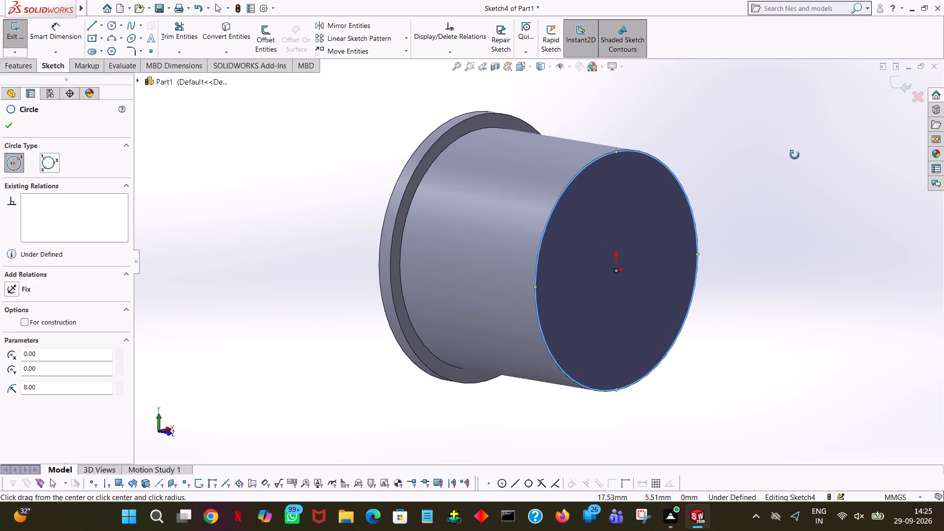
middle_drag(795, 155, 737, 185)
ctrl+scroll(590, 146, down, 1)
ctrl+scroll(556, 174, down, 4)
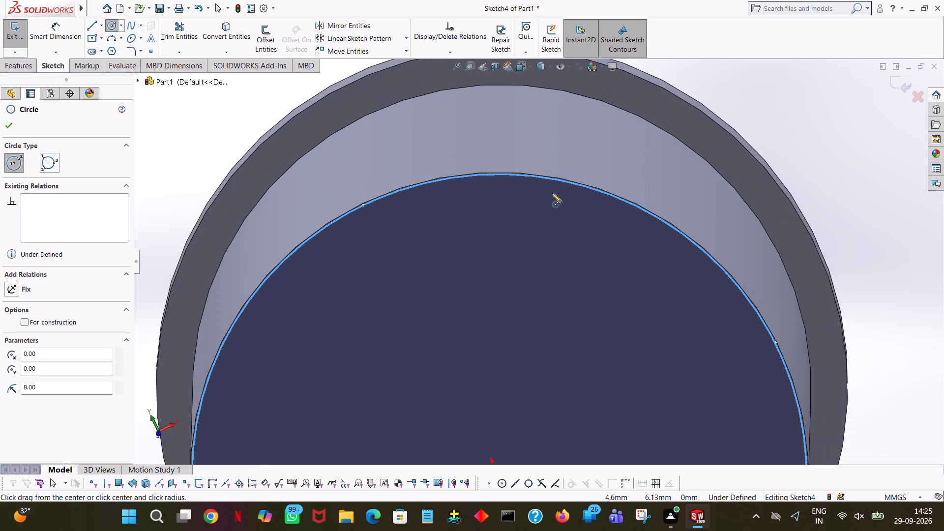
ctrl+scroll(549, 196, down, 17)
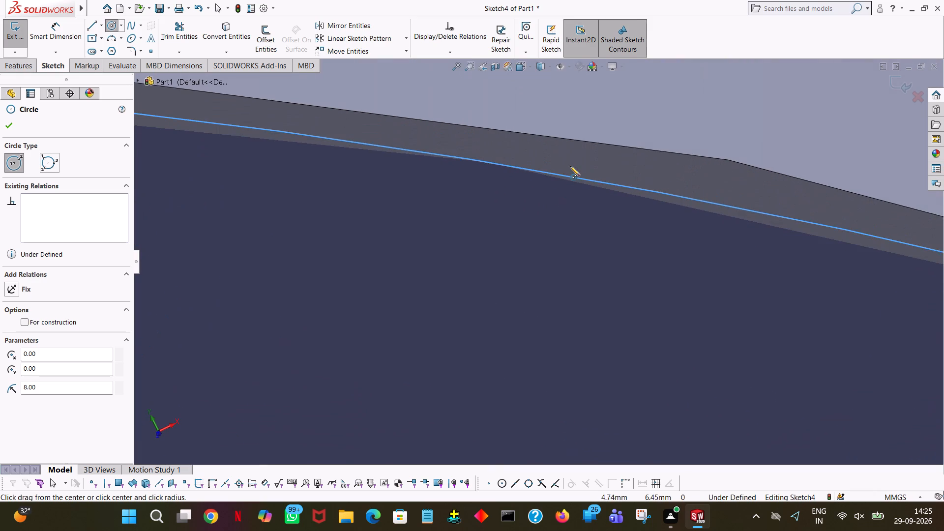
ctrl+scroll(571, 163, down, 10)
ctrl+scroll(572, 160, up, 16)
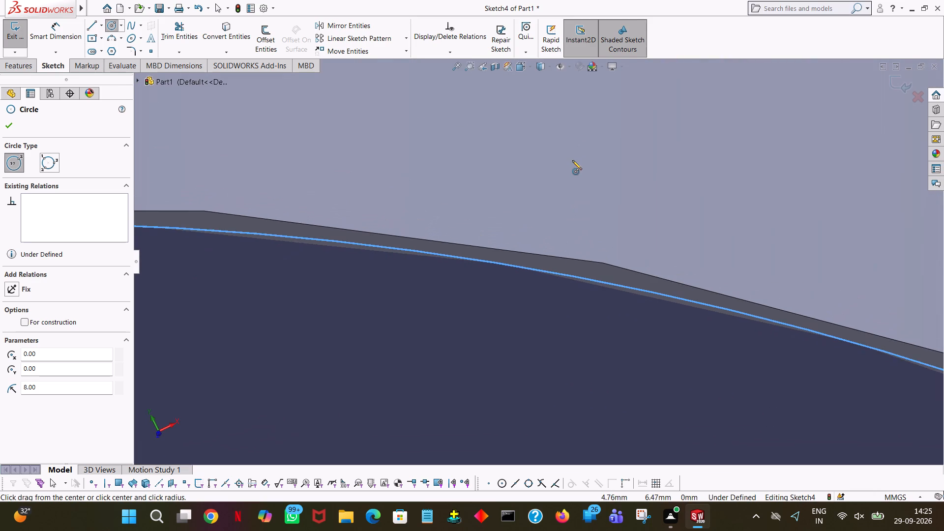
ctrl+scroll(572, 160, up, 19)
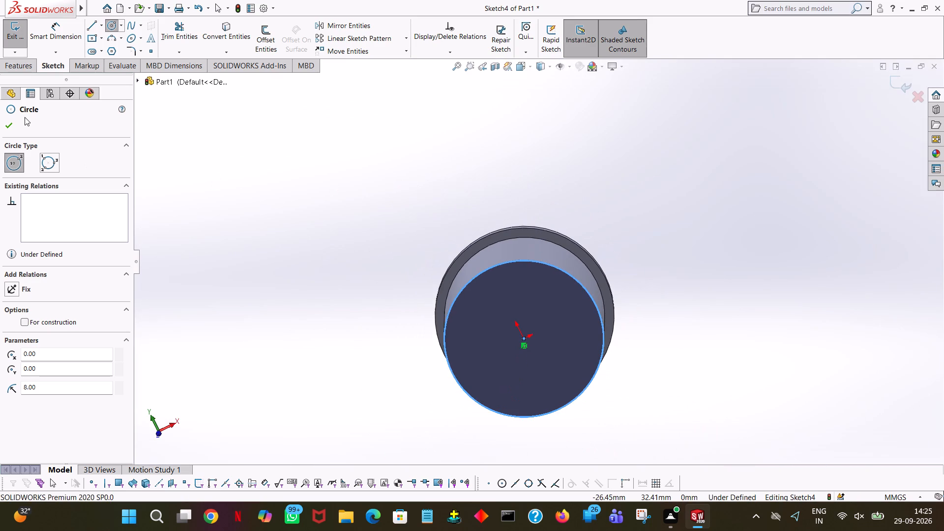
Extrude the 8 mm radius circle as a blind boss 0.5 mm deep outward from the cylinder, merging the result.
click(15, 125)
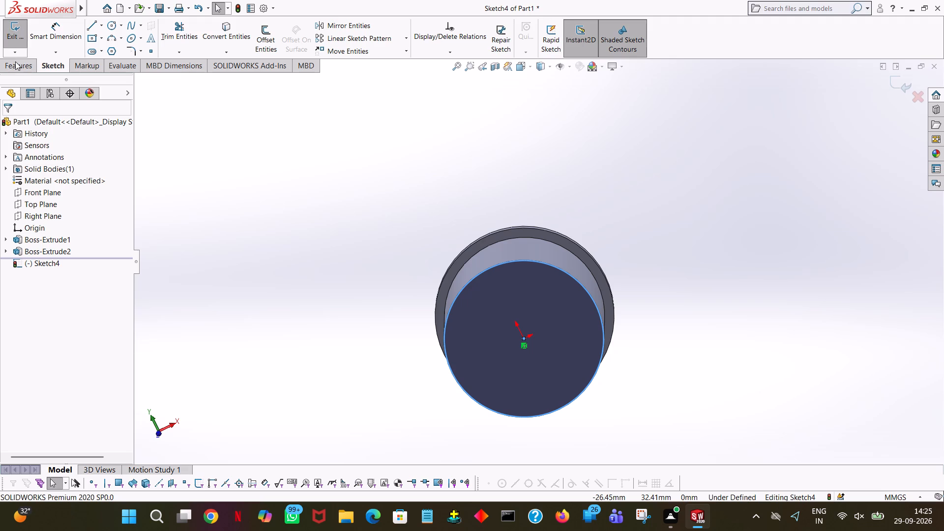
click(22, 66)
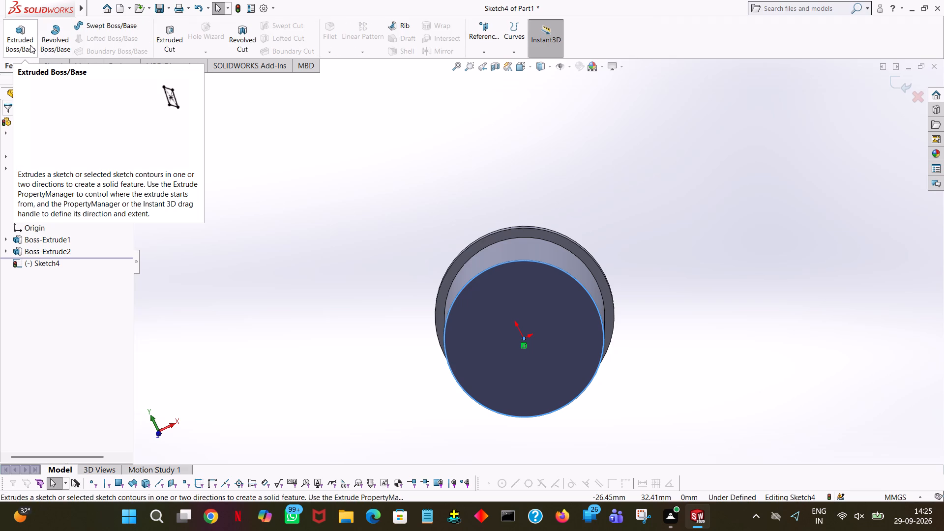
click(30, 45)
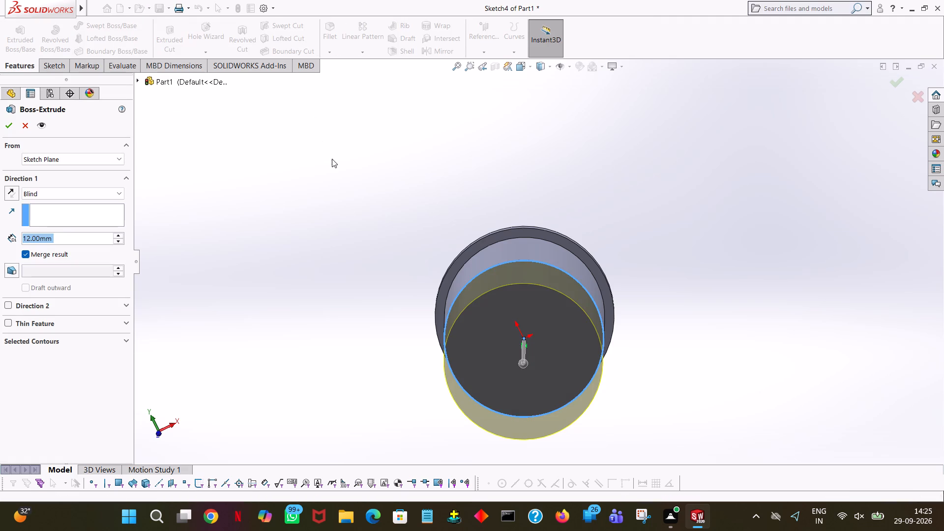
middle_drag(389, 189, 424, 174)
text(0.5)
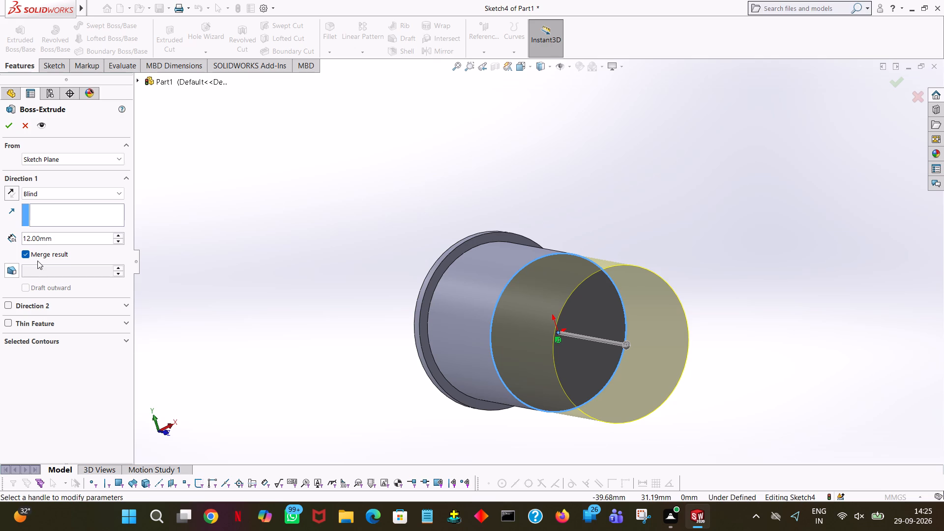
click(50, 237)
drag(51, 234, 7, 230)
text(0.)
key(5)
key(Return)
right_click(42, 179)
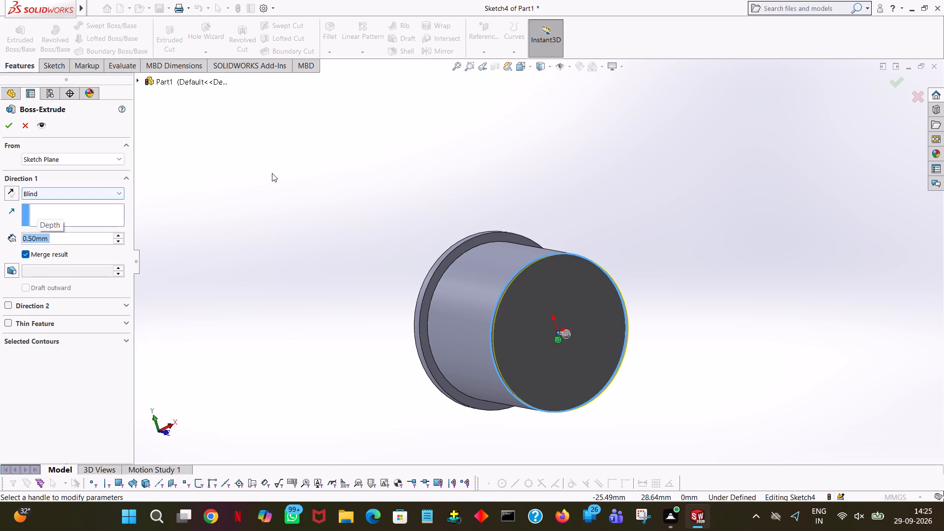
click(9, 122)
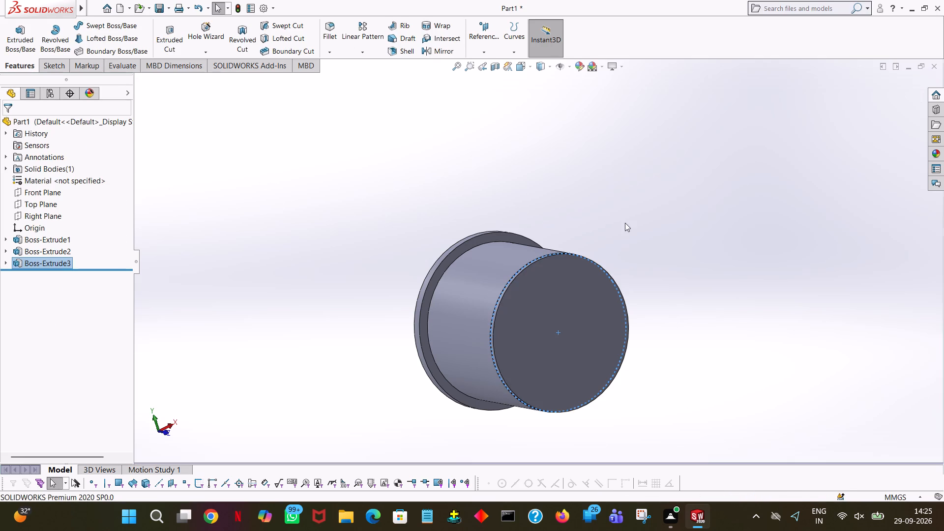
Start a new Extruded Boss/Base sketch on the free end face of the 0.5 mm thick boss.
click(625, 223)
ctrl+scroll(573, 265, down, 2)
middle_drag(662, 300, 695, 252)
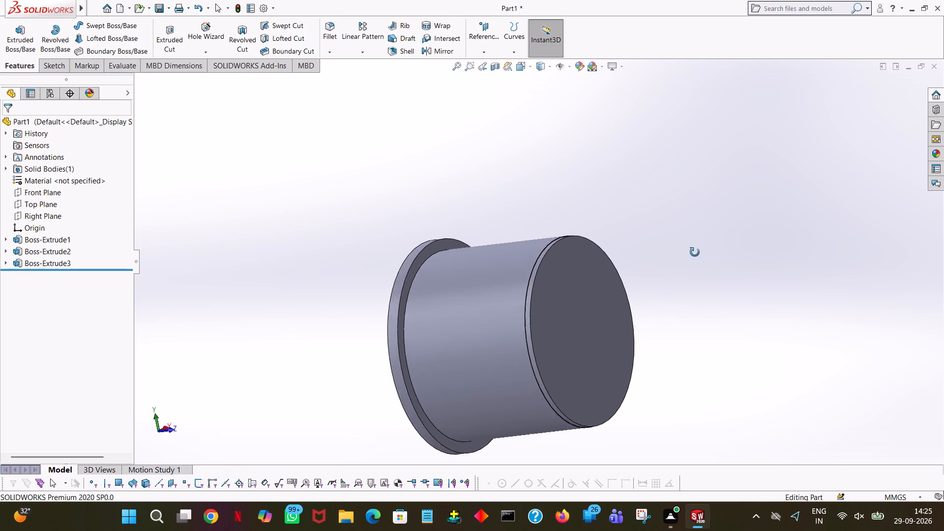
middle_drag(695, 252, 726, 400)
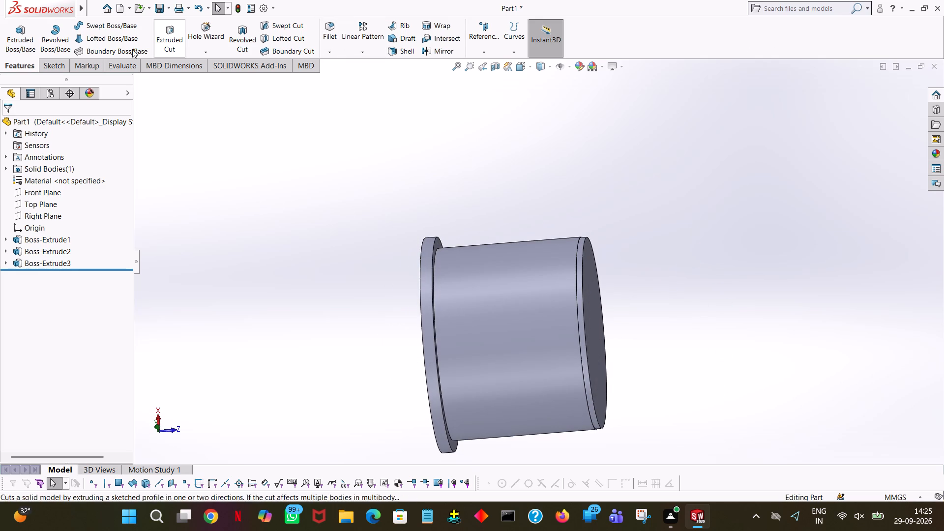
middle_drag(783, 196, 741, 186)
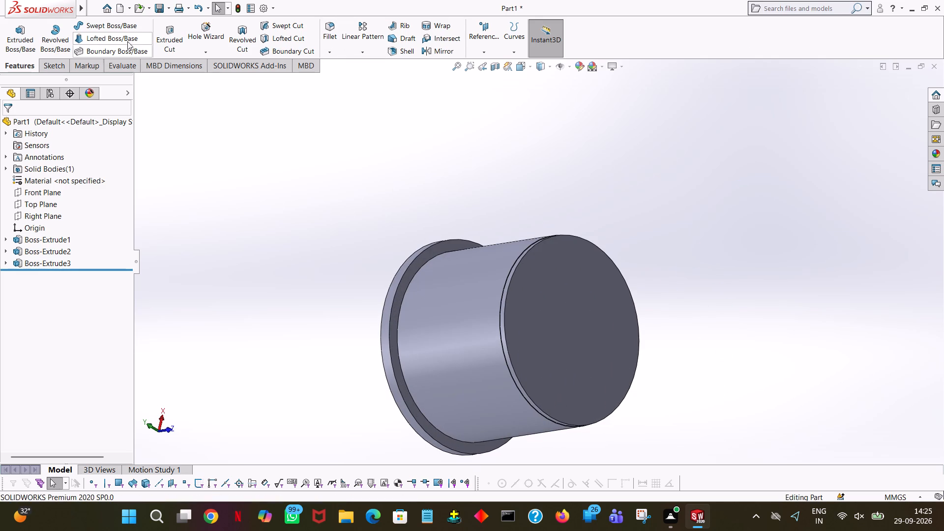
click(25, 37)
click(570, 310)
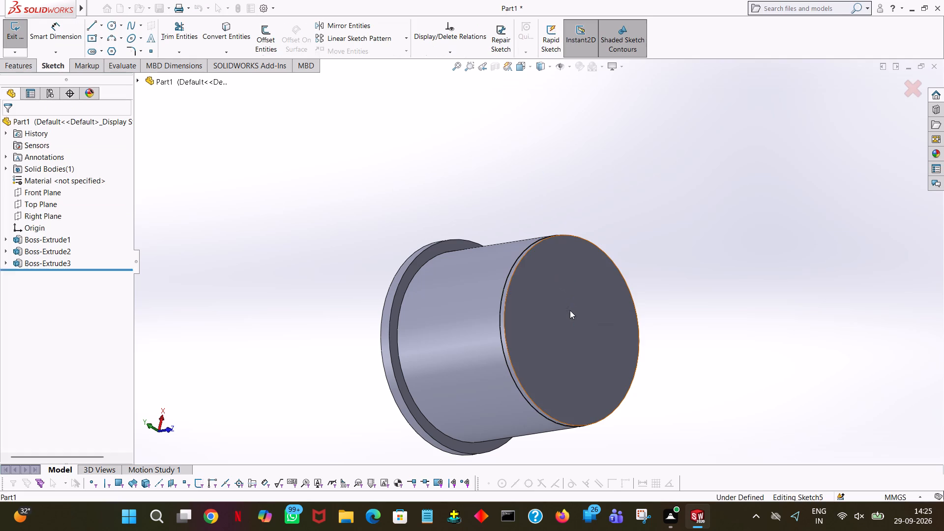
right_click(281, 206)
click(161, 154)
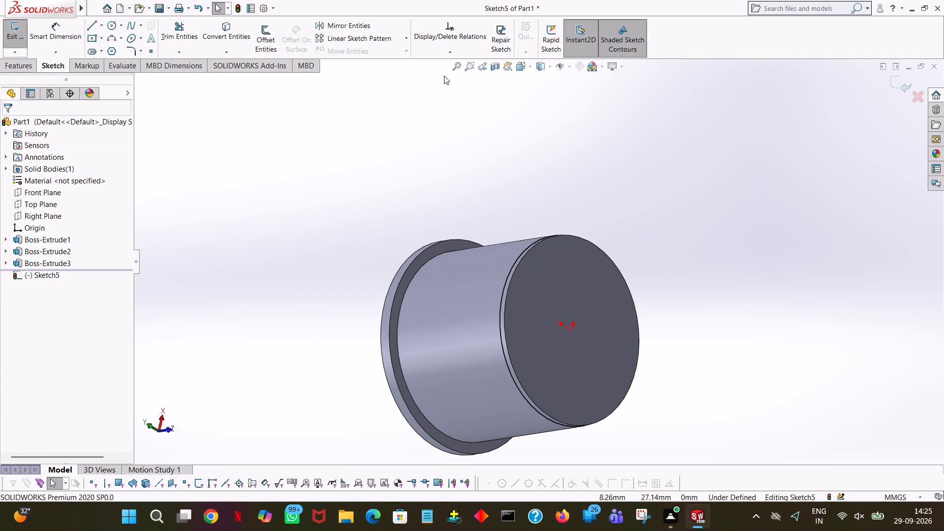
Sketch a circle centred on the origin of the 0.5 mm boss's end face with a radius of 5.5 mm.
click(531, 67)
click(575, 121)
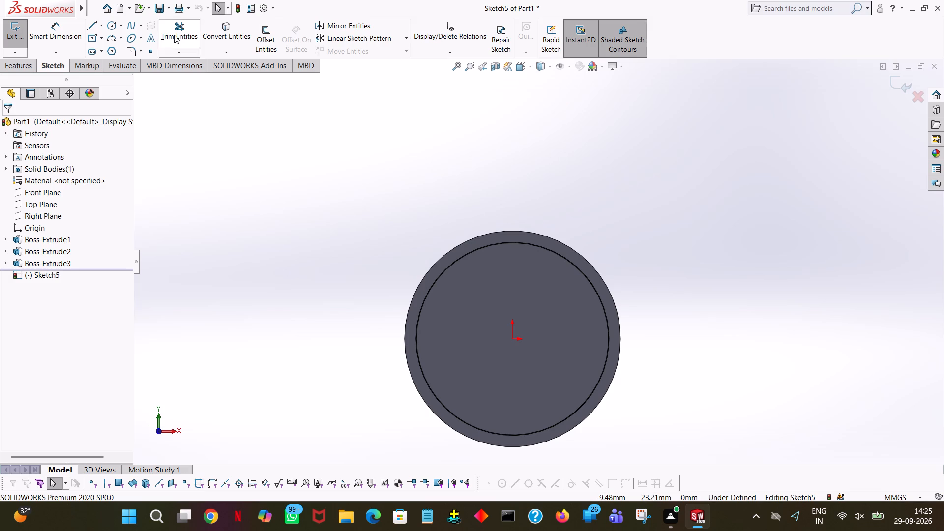
click(113, 26)
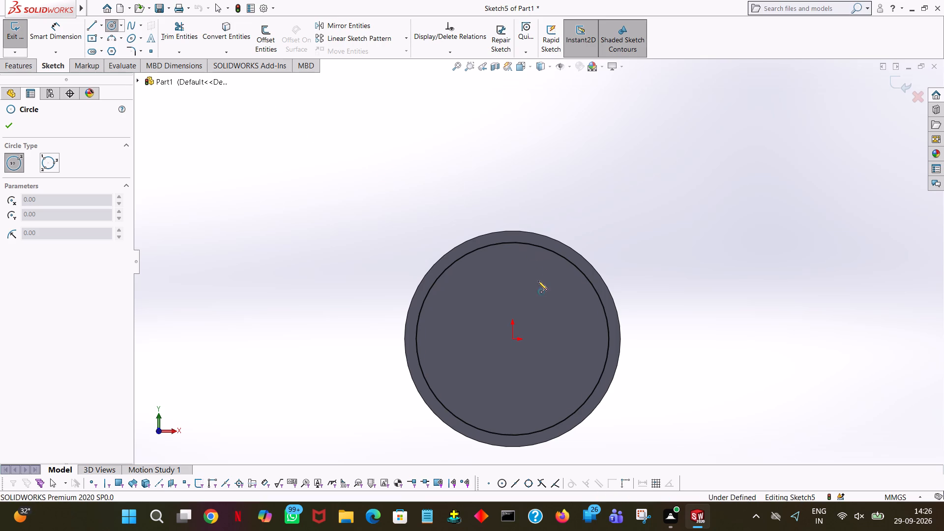
click(511, 340)
click(512, 250)
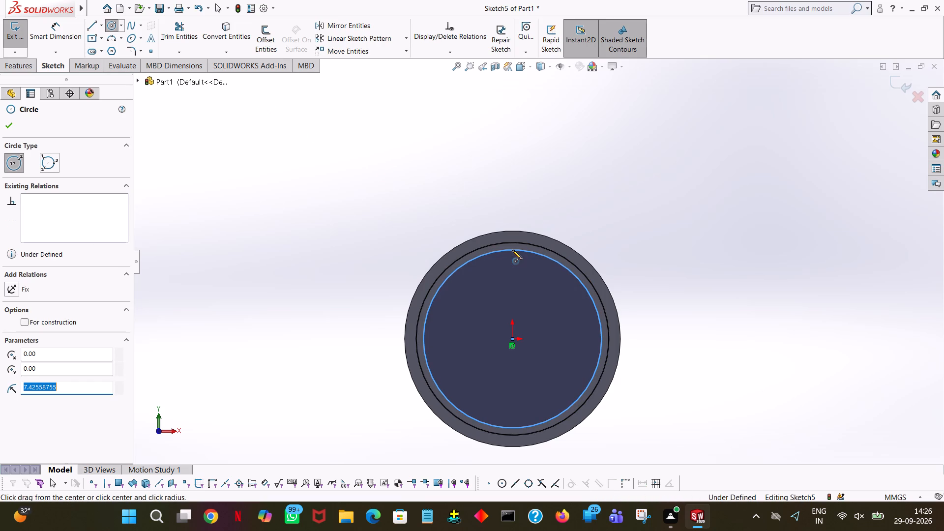
text(5.5)
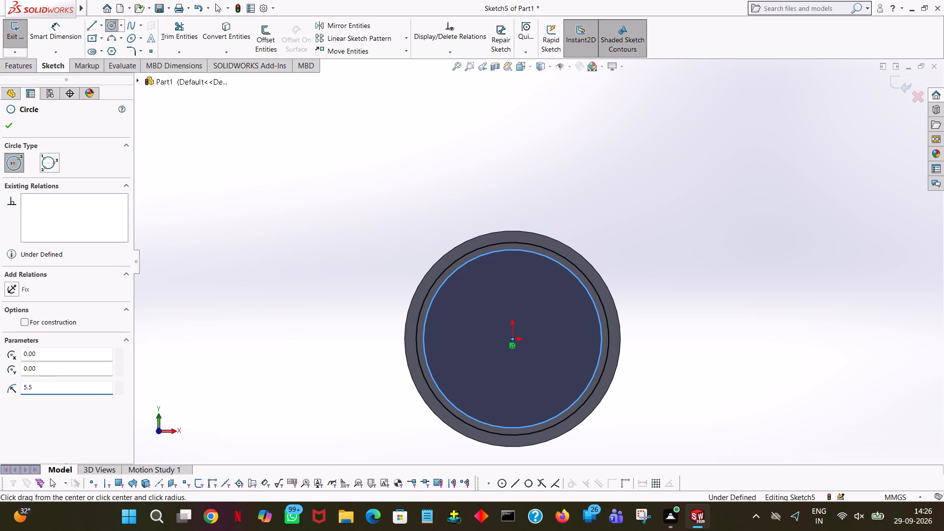
key(Return)
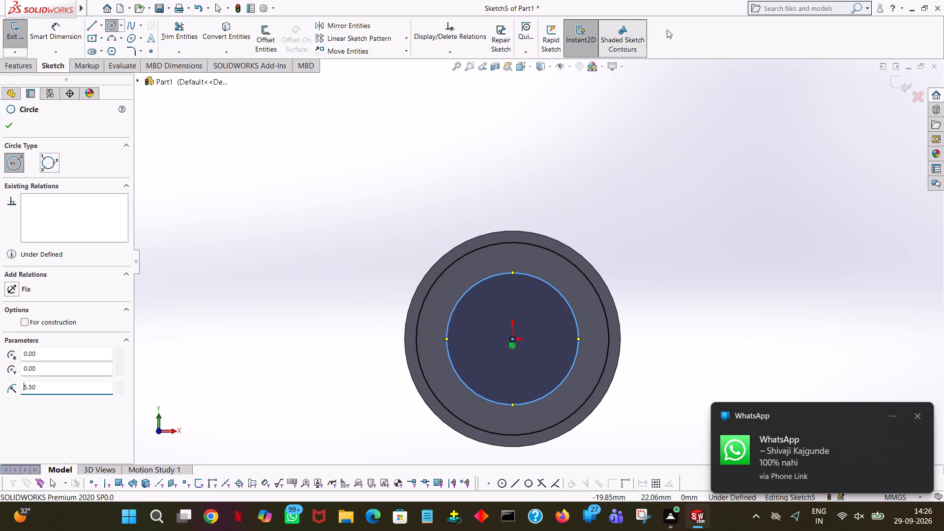
click(12, 129)
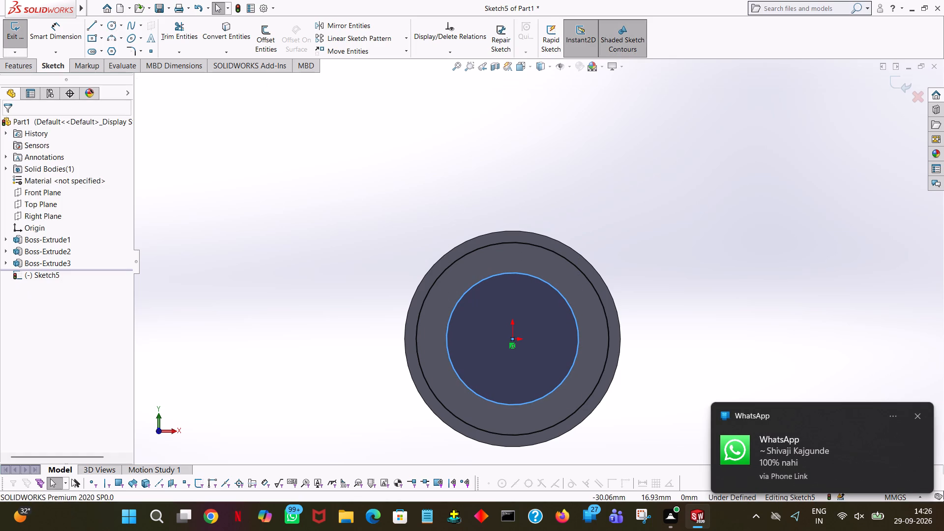
Extrude the 5.5 mm radius circle as a blind boss 3 mm deep outward from the end face, merging the result.
click(29, 65)
click(15, 48)
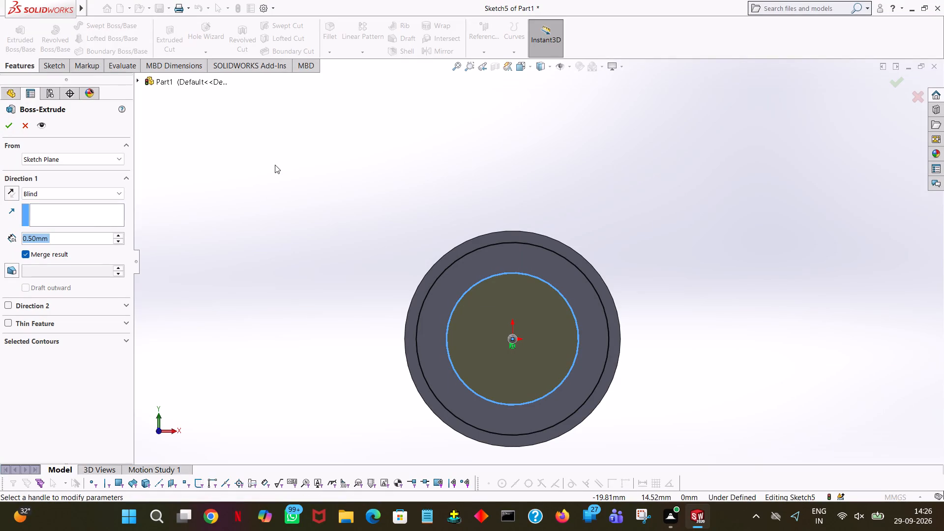
key(3)
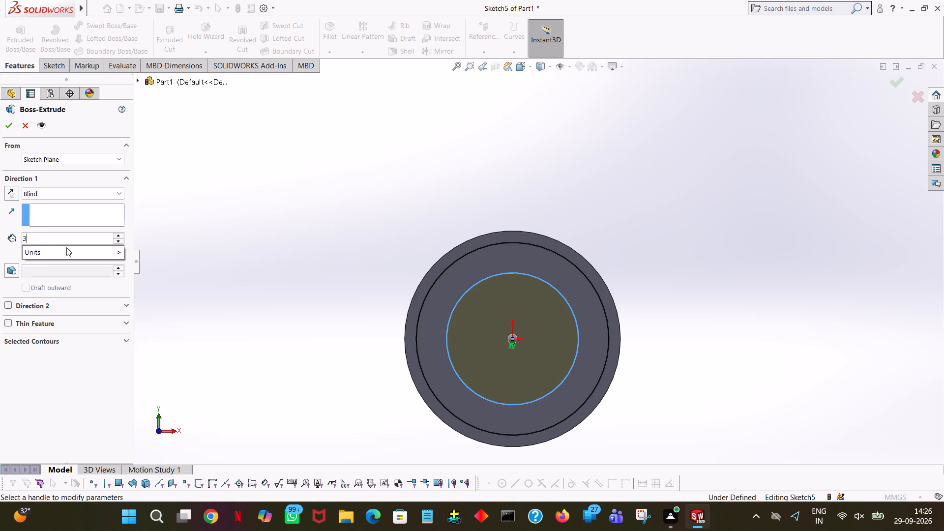
click(296, 209)
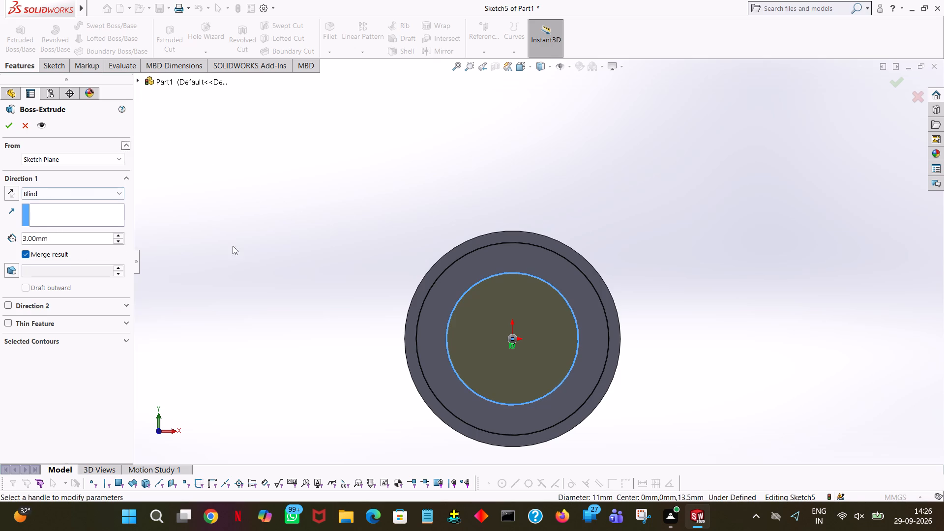
middle_drag(245, 244, 312, 210)
click(4, 125)
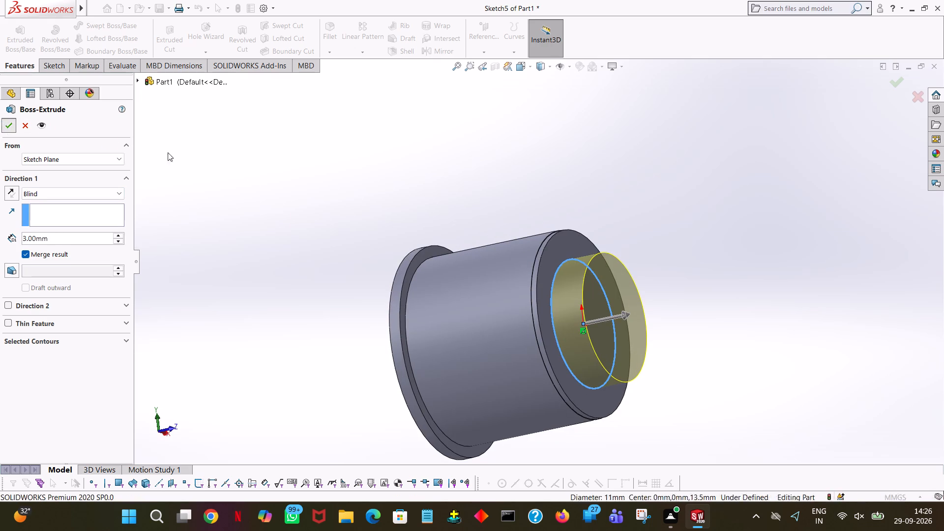
On the free end face of the 3 mm boss, sketch a 5.5 mm radius circle centred on the origin for a new Extruded Boss/Base.
middle_drag(183, 156, 198, 245)
click(221, 191)
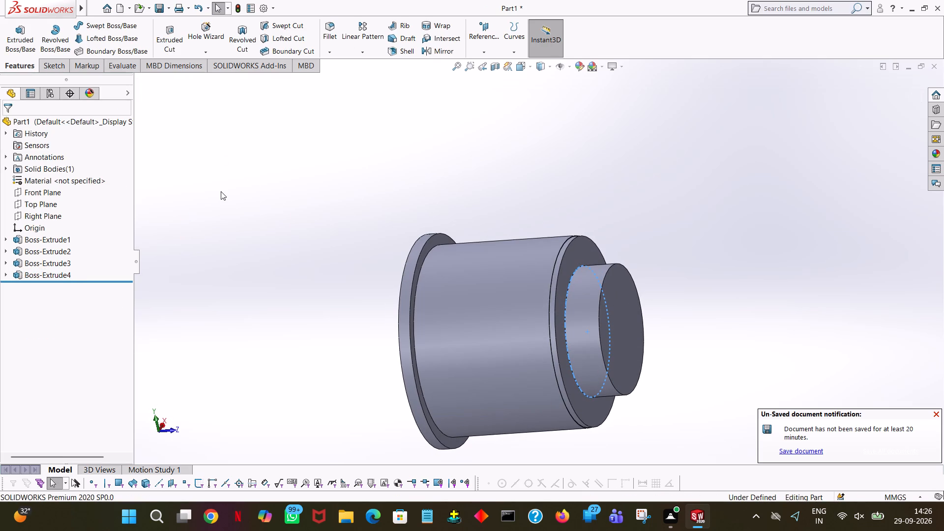
key(ctrl+7)
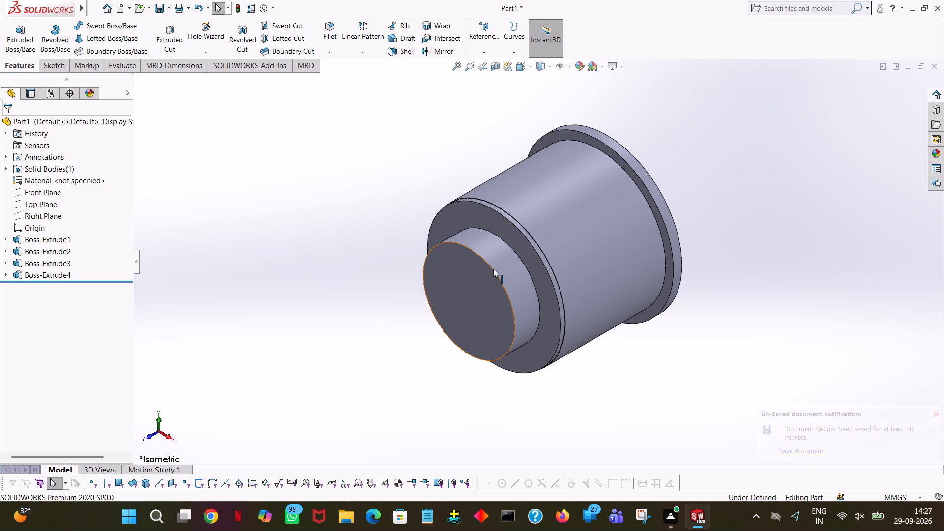
ctrl+middle_drag(611, 358, 643, 315)
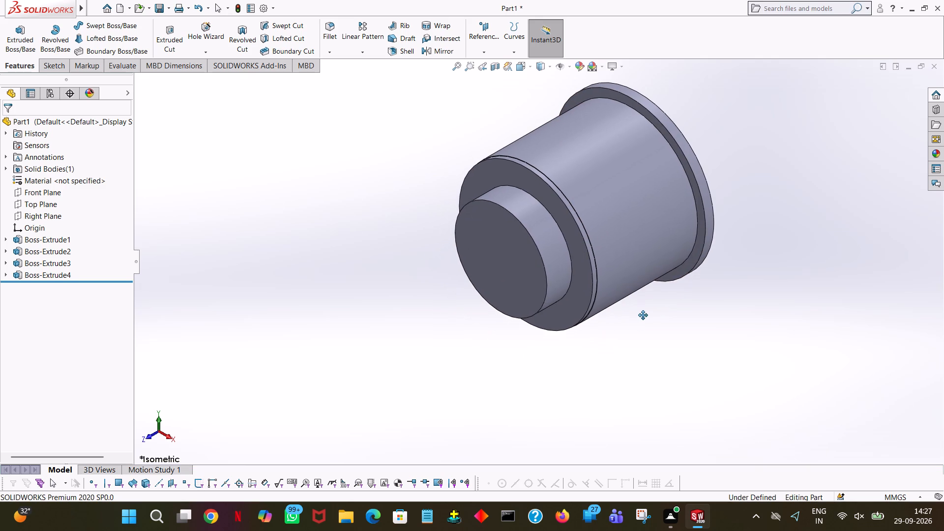
ctrl+middle_drag(643, 315, 643, 315)
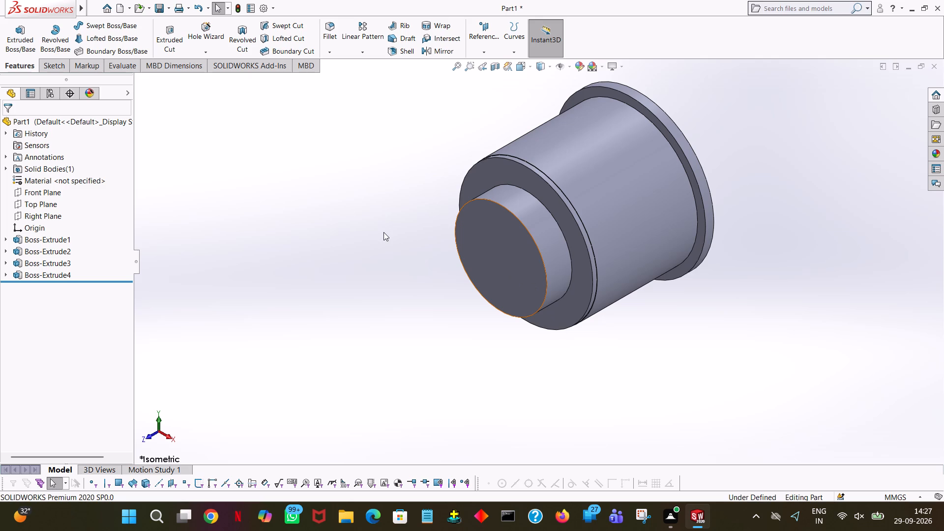
click(17, 41)
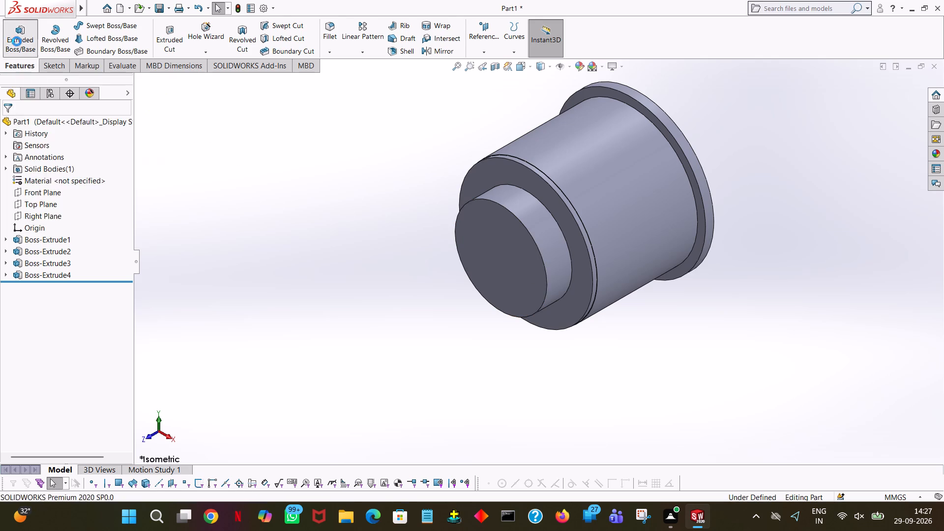
click(504, 244)
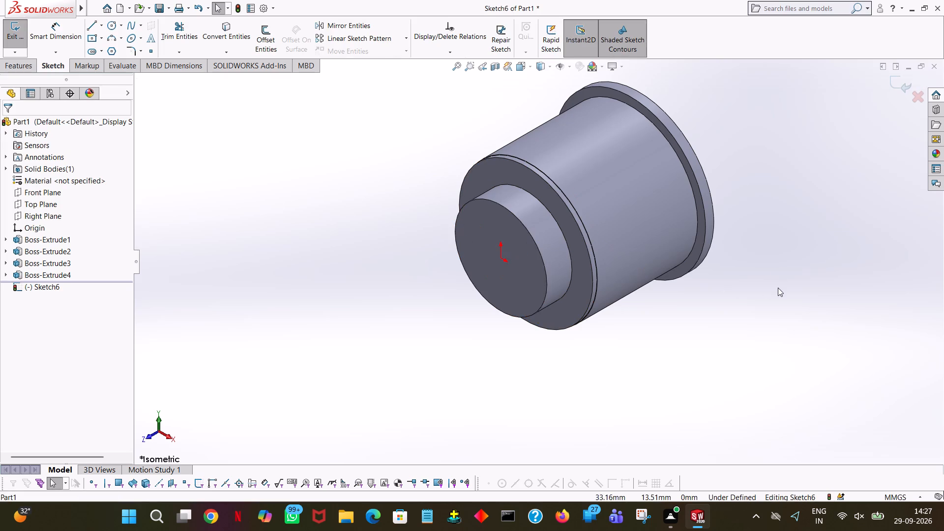
middle_drag(778, 288, 792, 252)
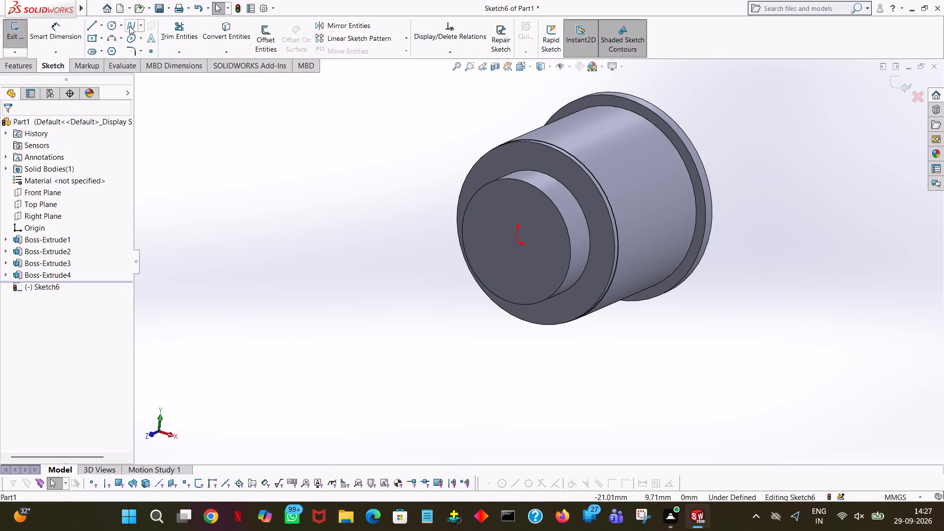
click(108, 26)
click(515, 243)
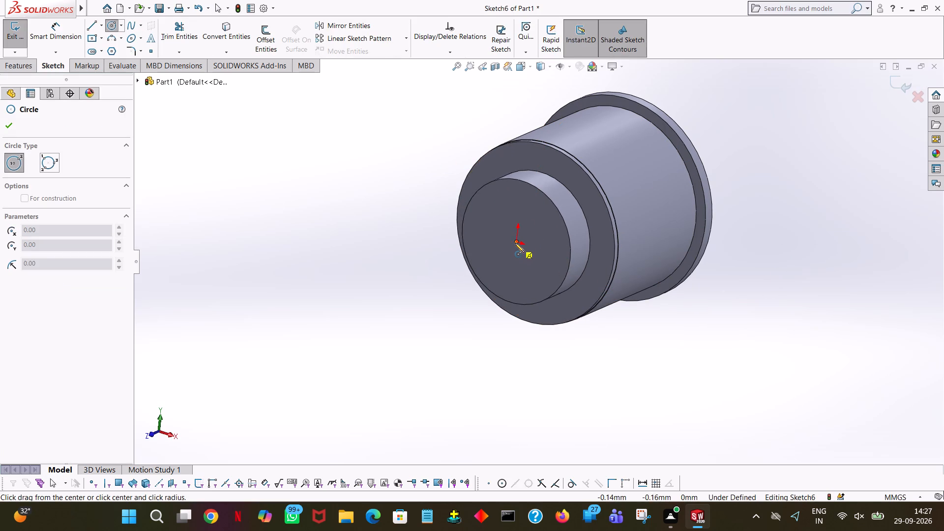
click(534, 185)
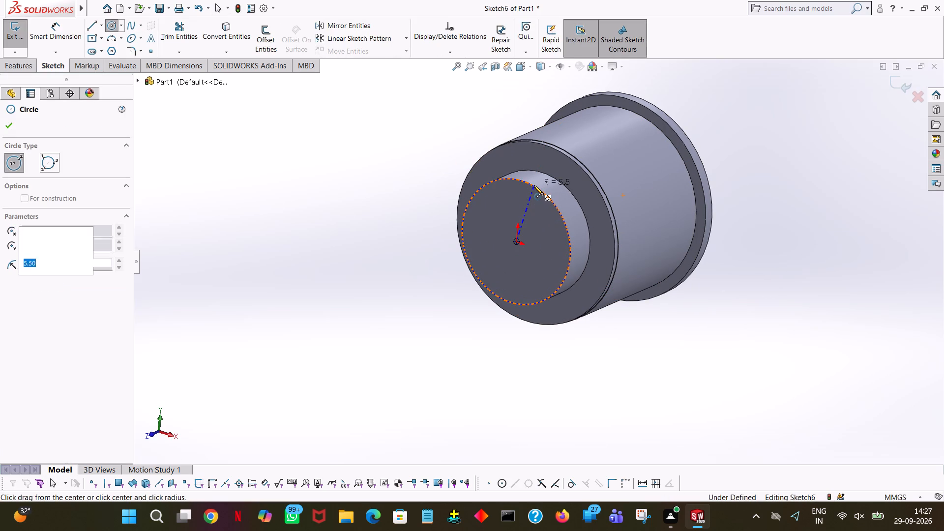
right_click(534, 185)
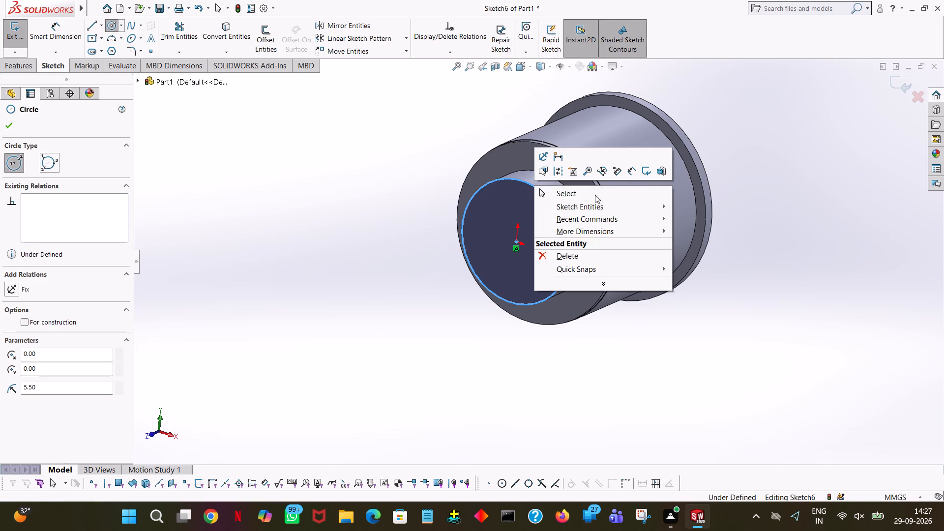
click(595, 195)
Extrude the new 5.5 mm radius circle as a blind, merged boss 8 mm deep, tapering inward with a 15.66 degree draft.
click(19, 68)
click(14, 44)
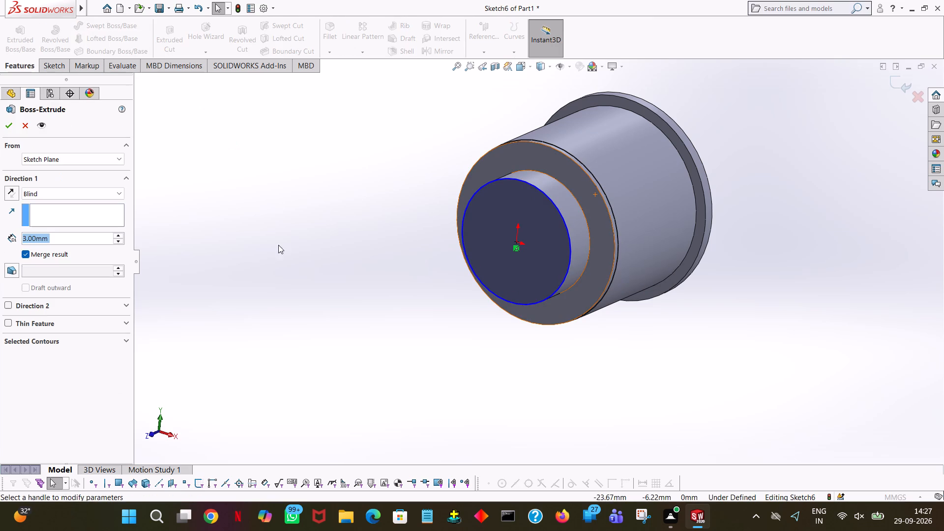
middle_drag(285, 253, 245, 254)
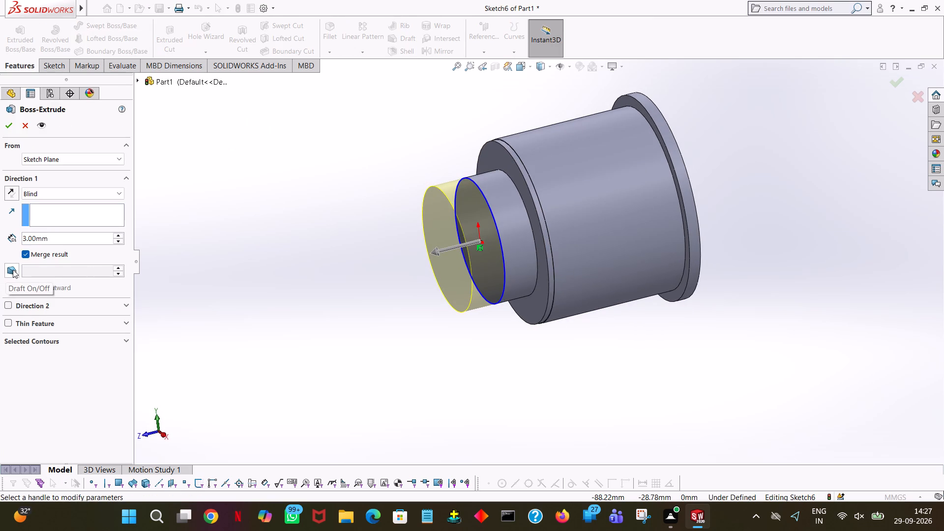
click(13, 269)
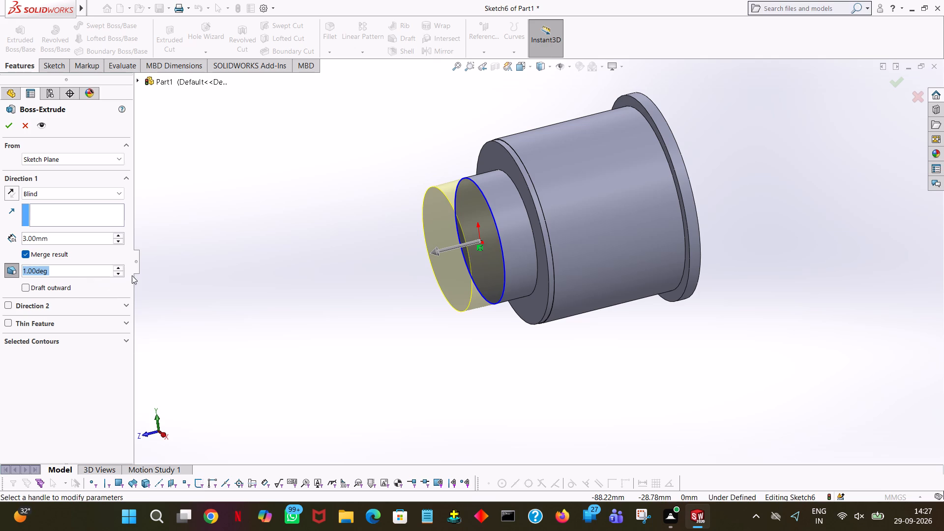
text(15.)
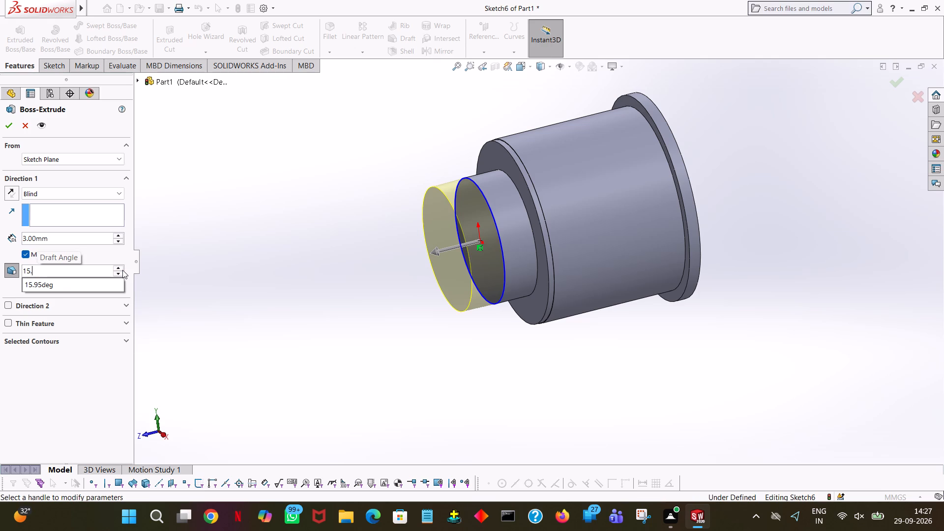
key(6)
key(6)
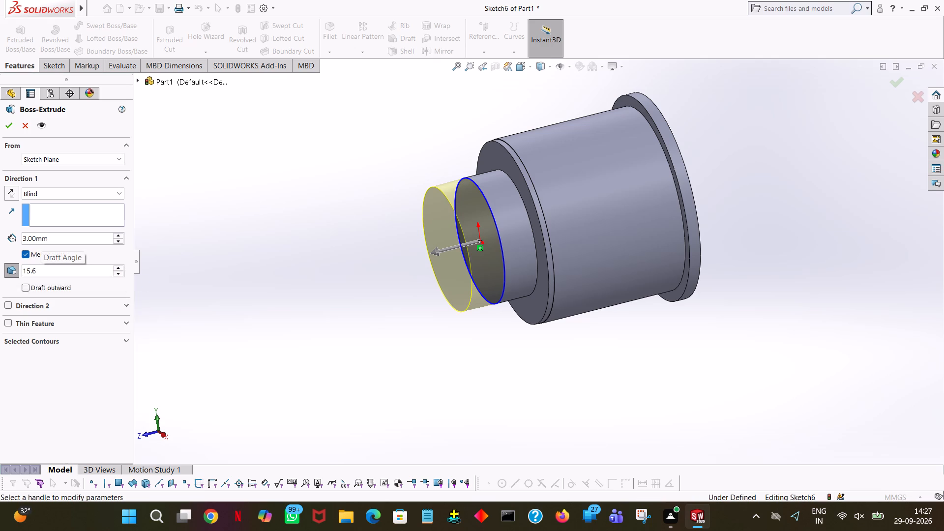
click(290, 228)
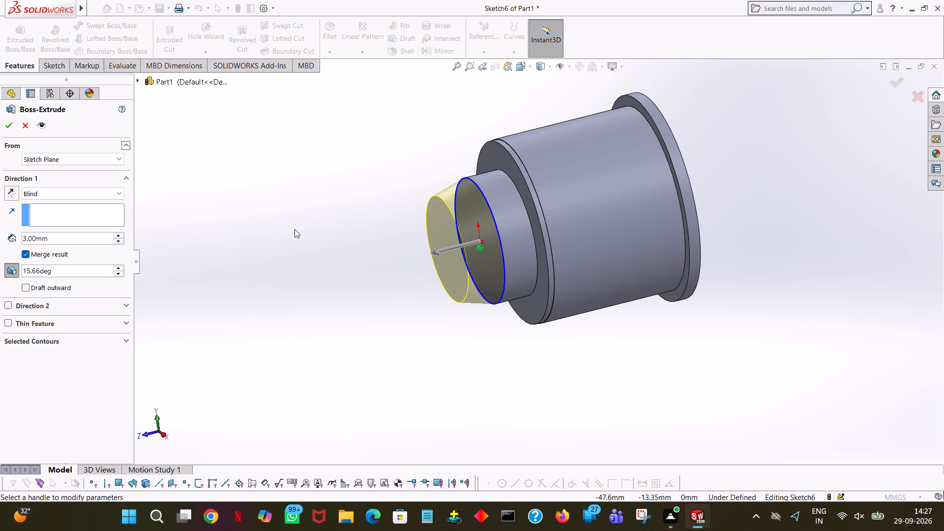
middle_drag(295, 229, 282, 181)
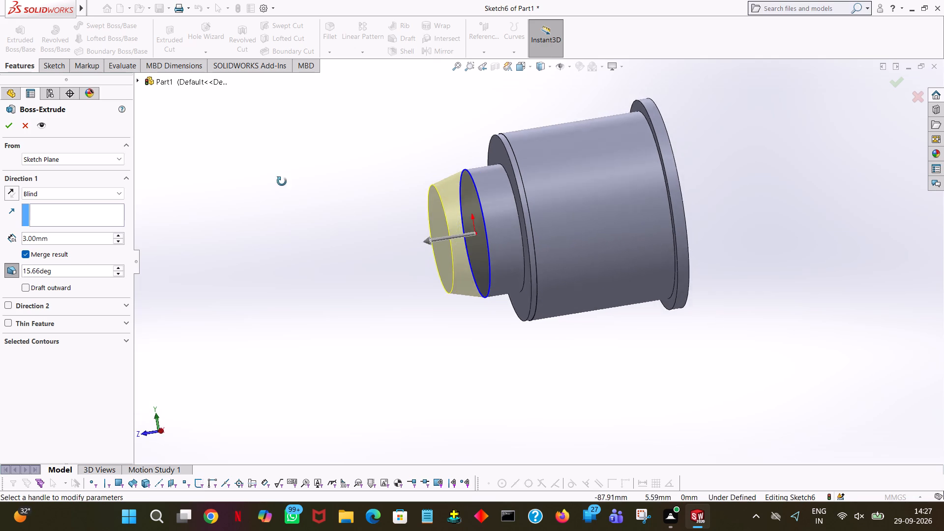
middle_drag(282, 181, 274, 174)
click(120, 237)
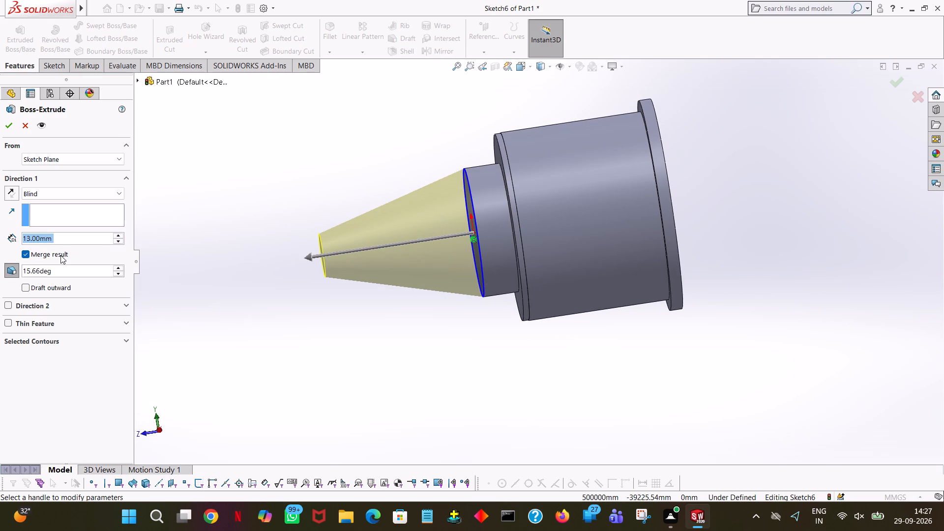
key(8)
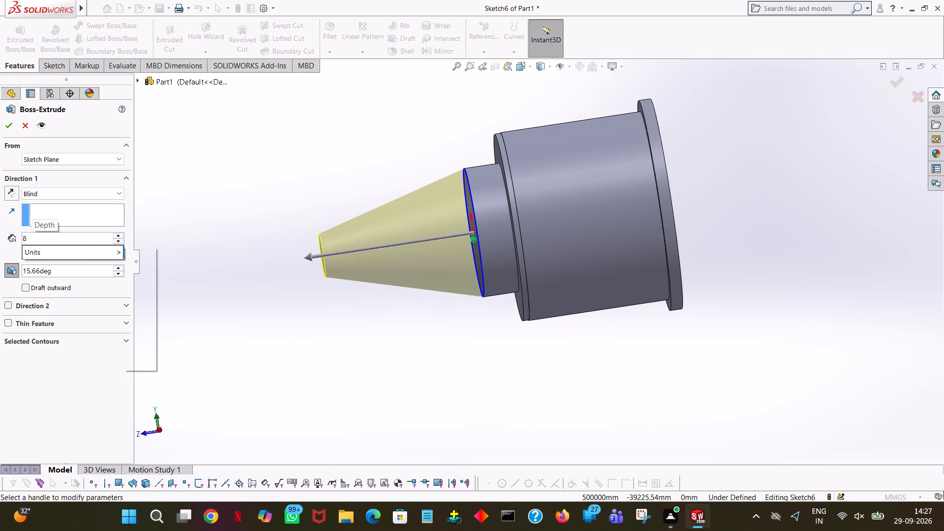
click(290, 155)
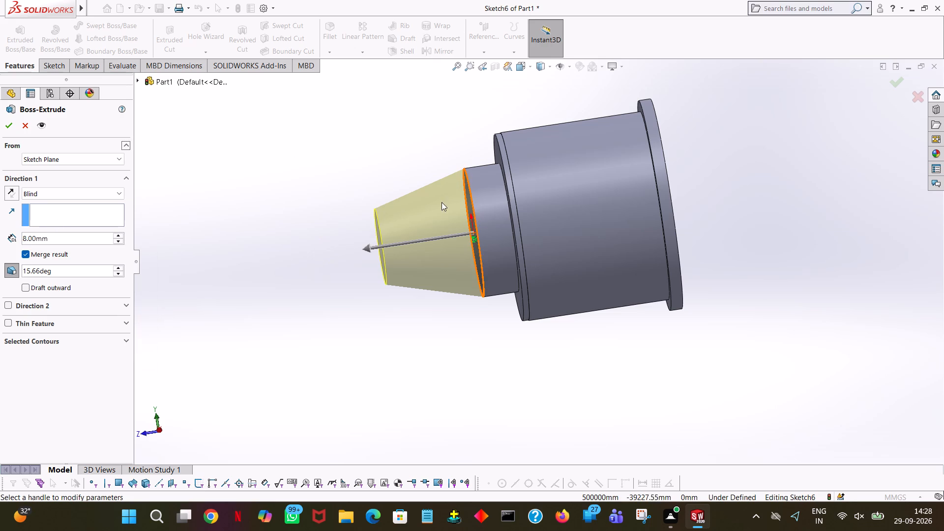
middle_drag(291, 292, 360, 224)
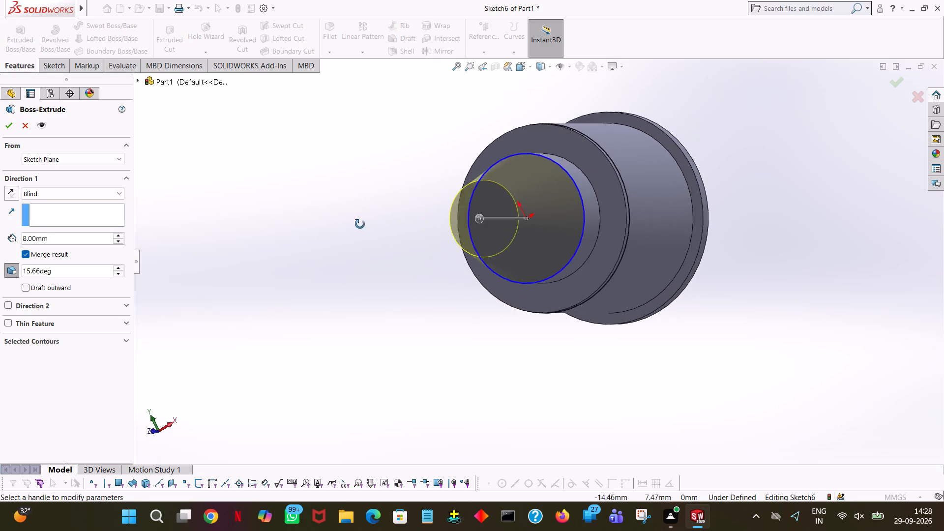
middle_drag(360, 224, 484, 237)
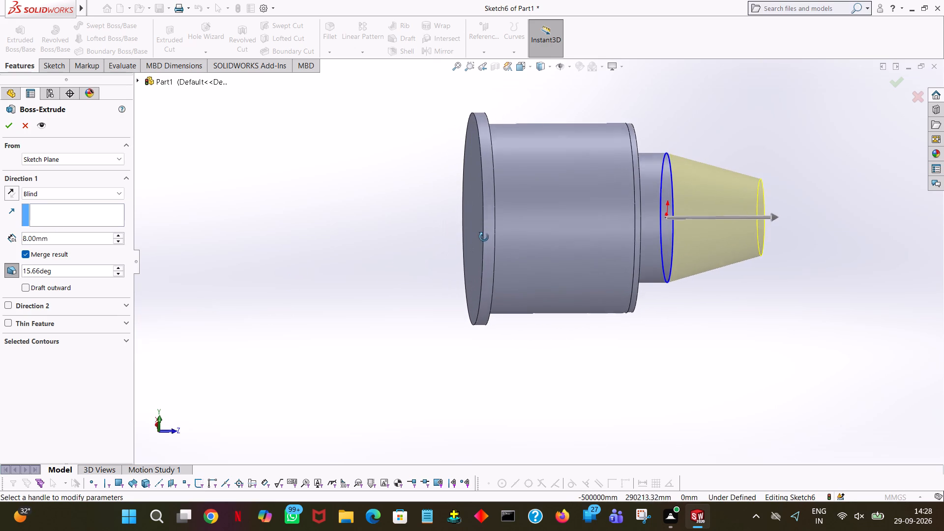
middle_drag(484, 237, 484, 243)
click(7, 128)
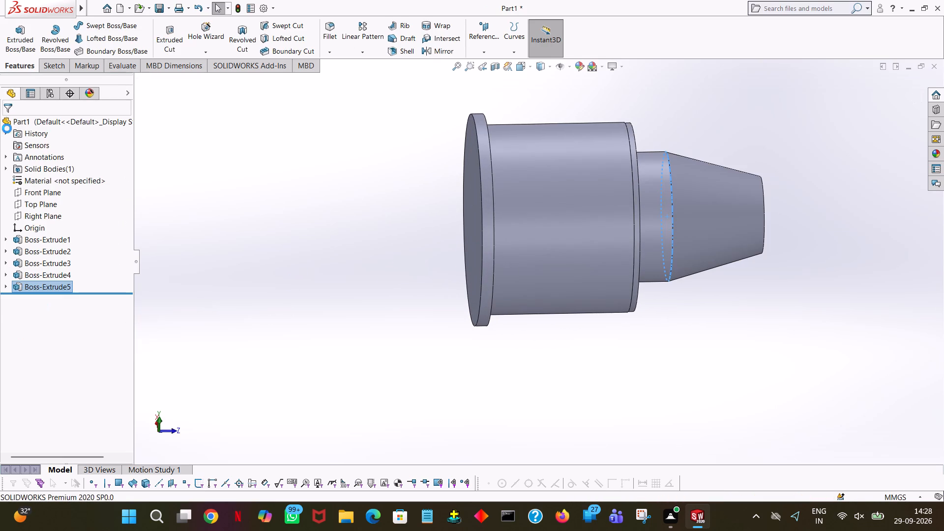
Open a sketch for a new Extruded Boss/Base on the small end face of the tapered boss, viewed normal to the face.
middle_drag(349, 321, 269, 343)
click(269, 344)
middle_drag(282, 345, 332, 324)
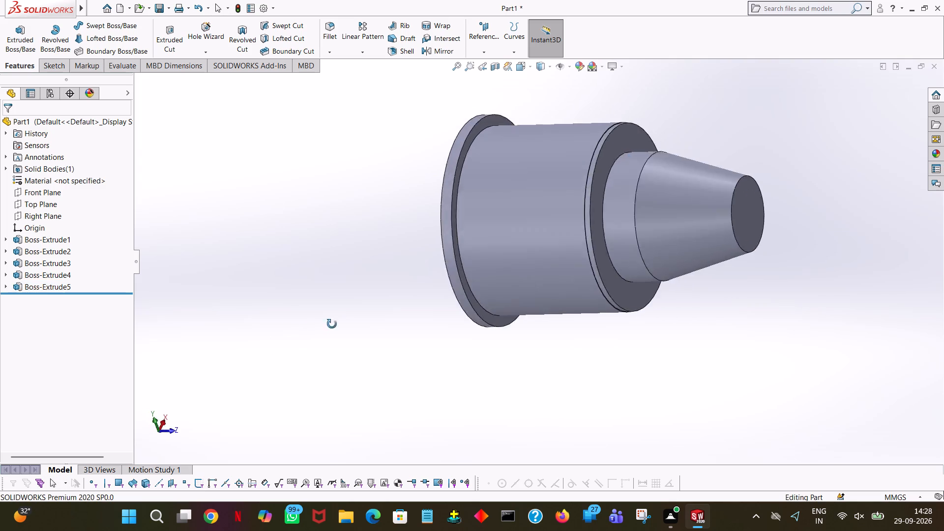
middle_drag(332, 324, 278, 498)
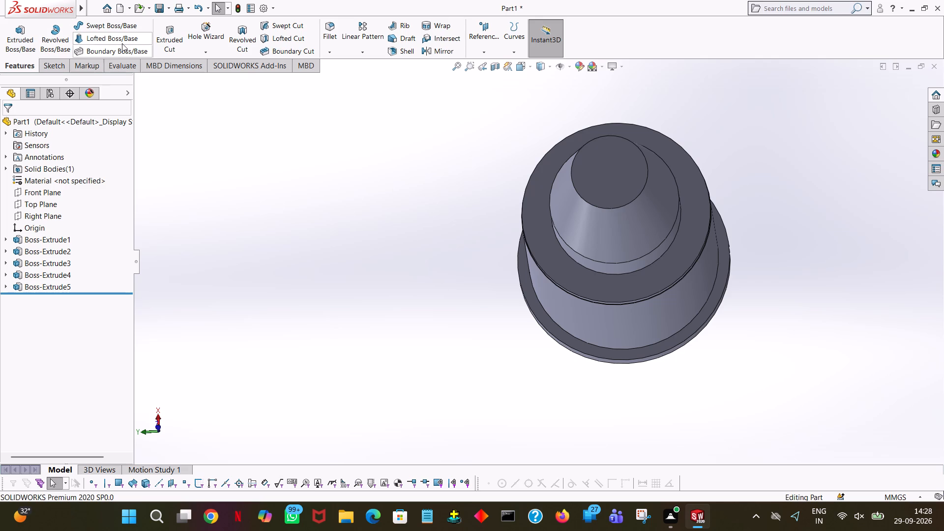
click(13, 42)
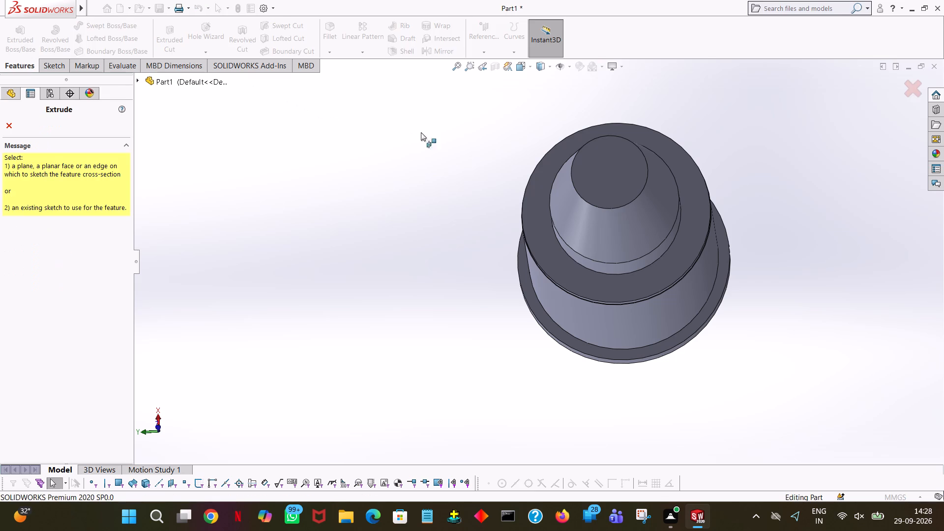
click(577, 168)
middle_drag(60, 196, 81, 280)
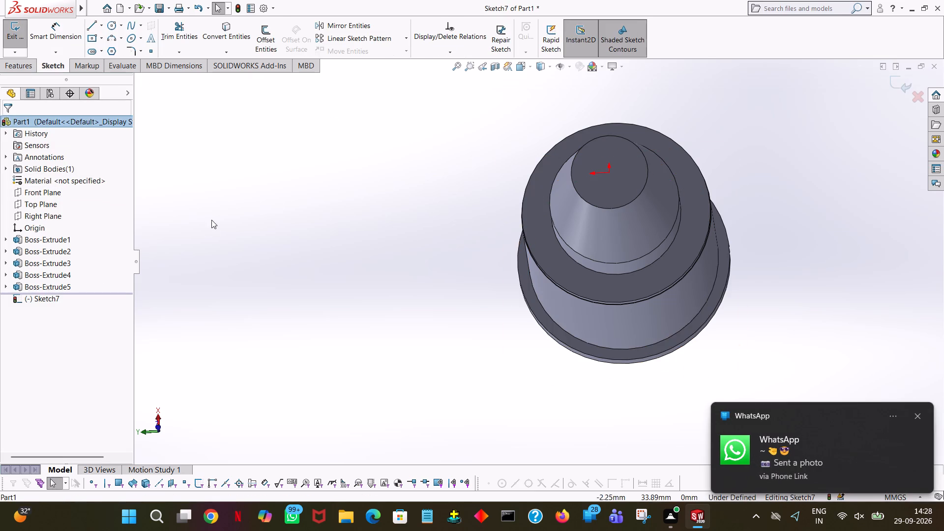
middle_drag(213, 232, 213, 341)
middle_drag(244, 185, 253, 160)
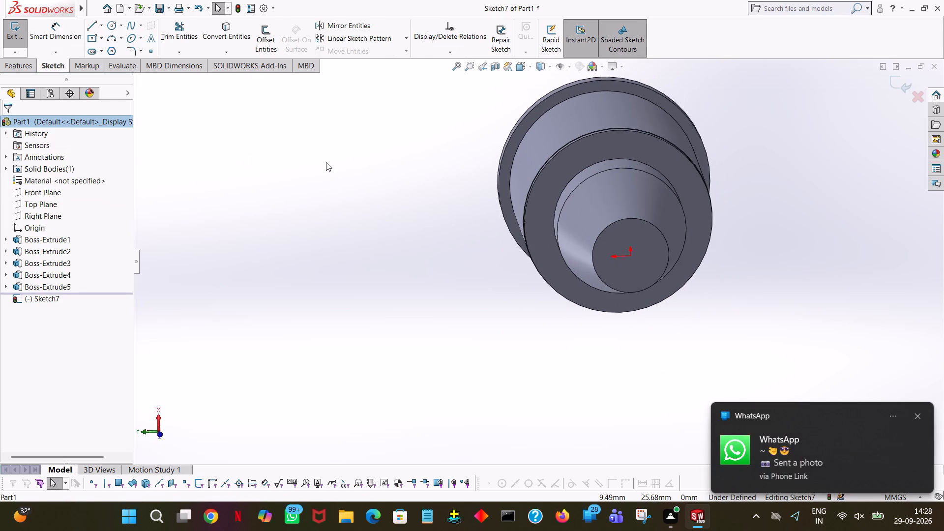
key(space)
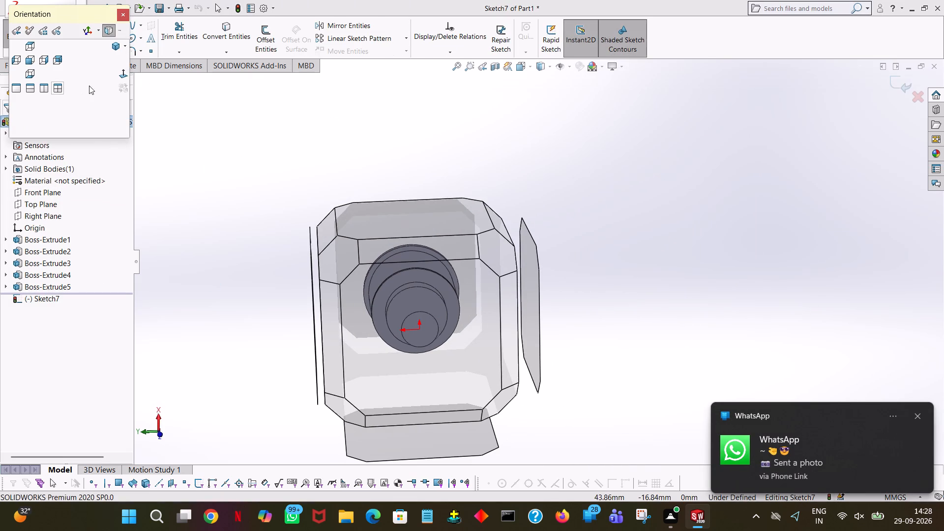
click(119, 77)
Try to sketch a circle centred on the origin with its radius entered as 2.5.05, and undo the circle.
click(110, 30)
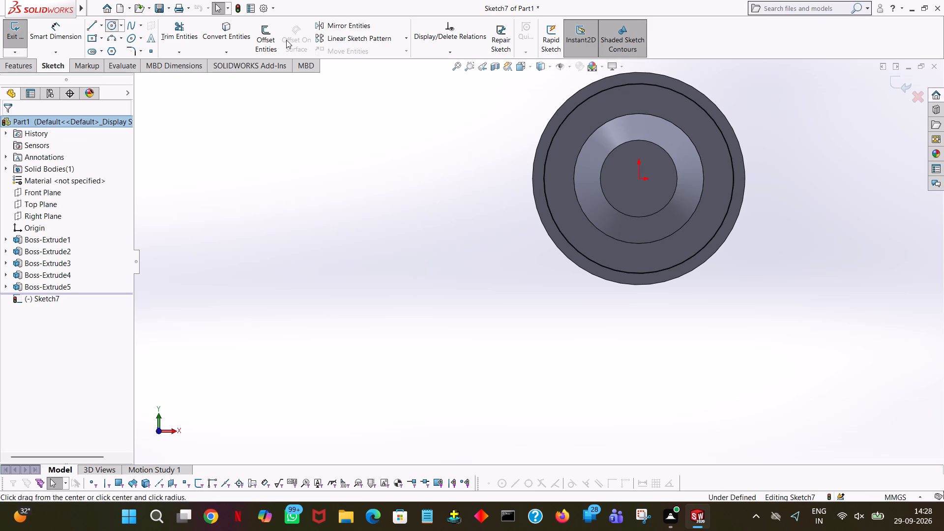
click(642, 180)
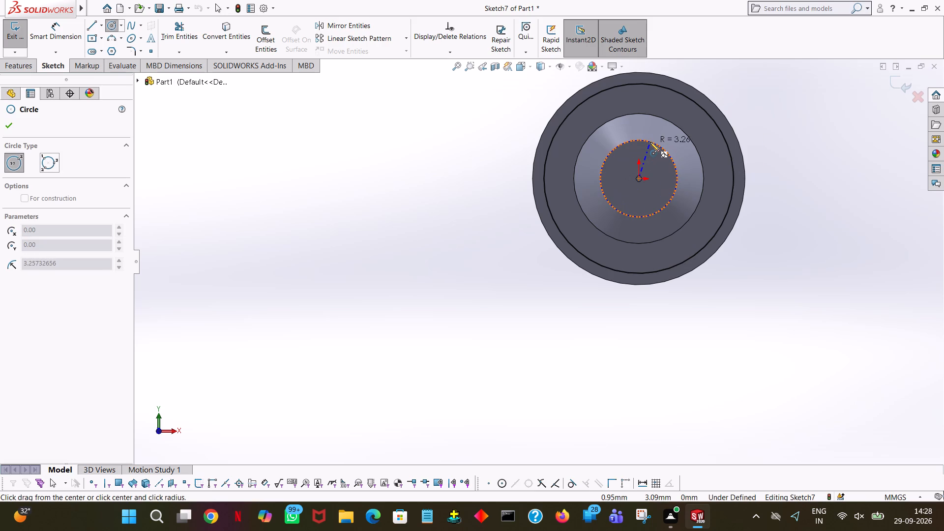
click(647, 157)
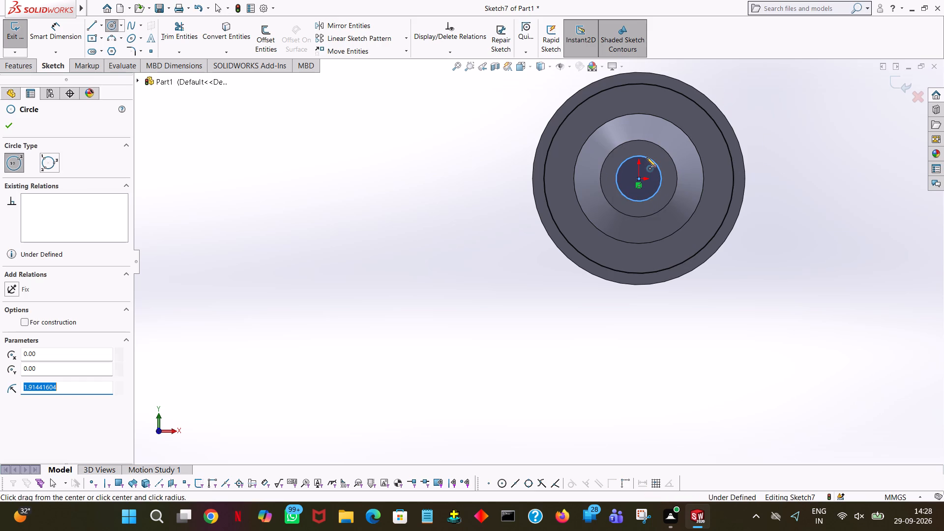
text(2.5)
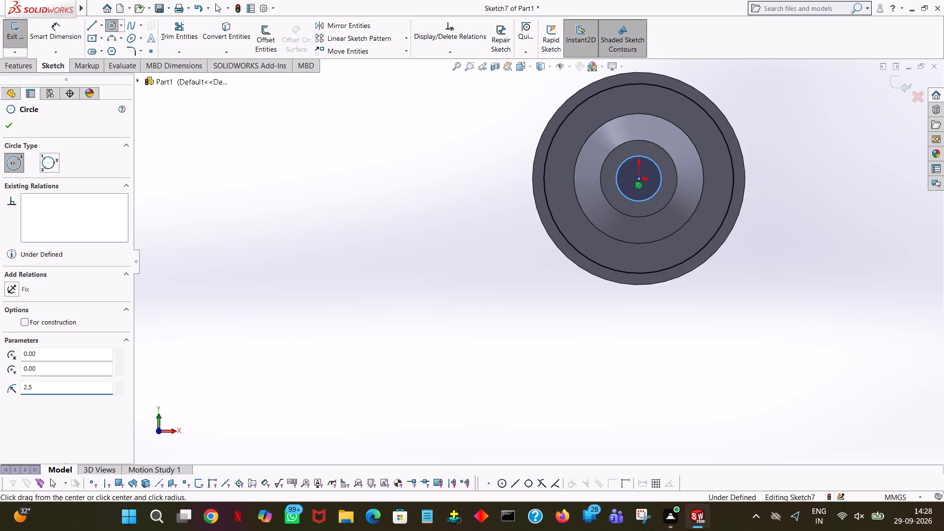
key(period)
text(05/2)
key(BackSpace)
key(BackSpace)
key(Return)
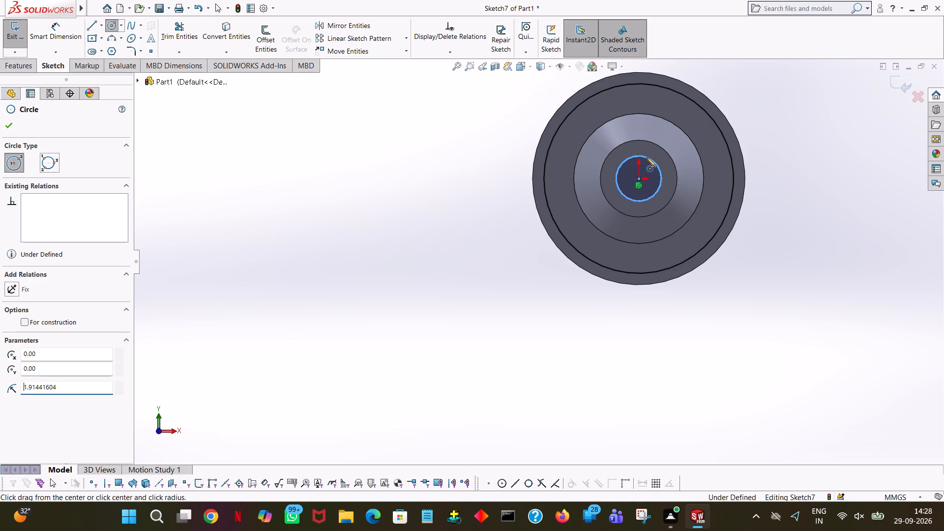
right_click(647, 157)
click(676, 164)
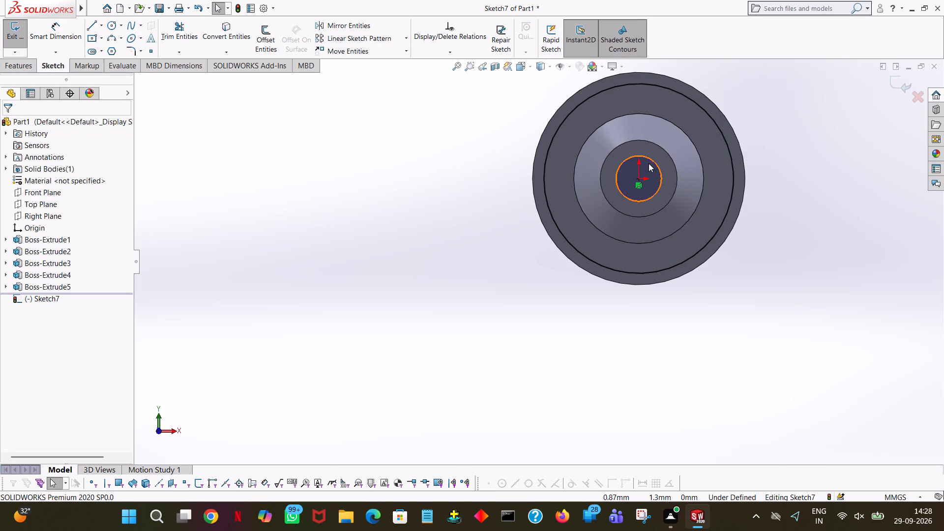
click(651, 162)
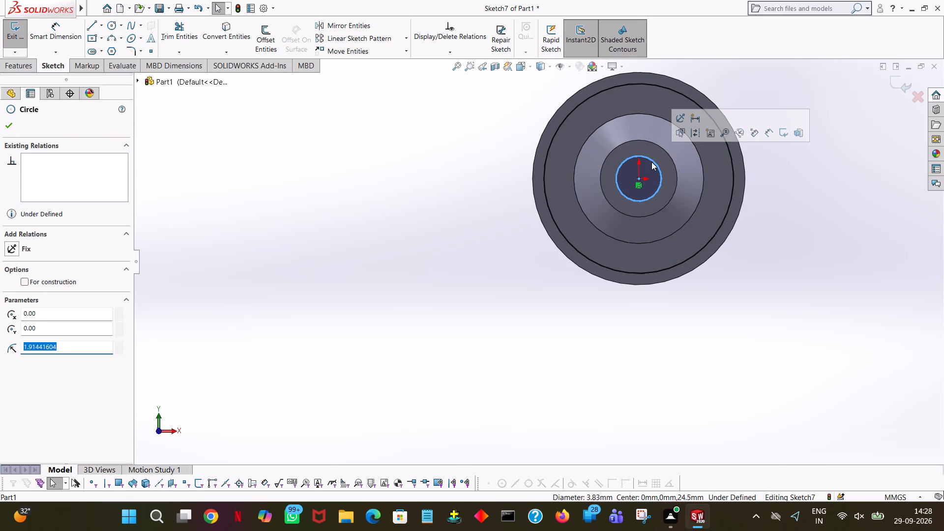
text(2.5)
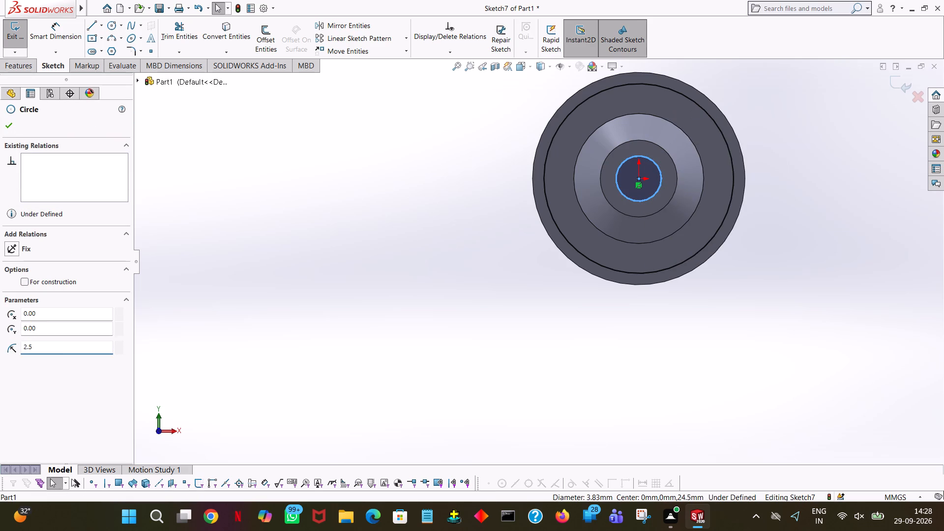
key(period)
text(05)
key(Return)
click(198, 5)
Sketch a circle centred on the origin of the tapered boss's end face with a radius of 5.1/2 (2.55 mm).
click(114, 21)
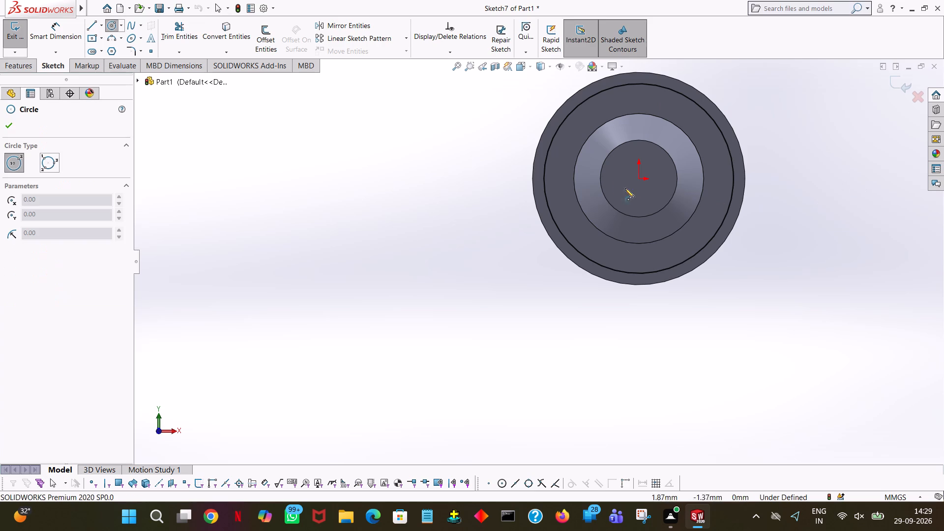
click(641, 178)
click(641, 144)
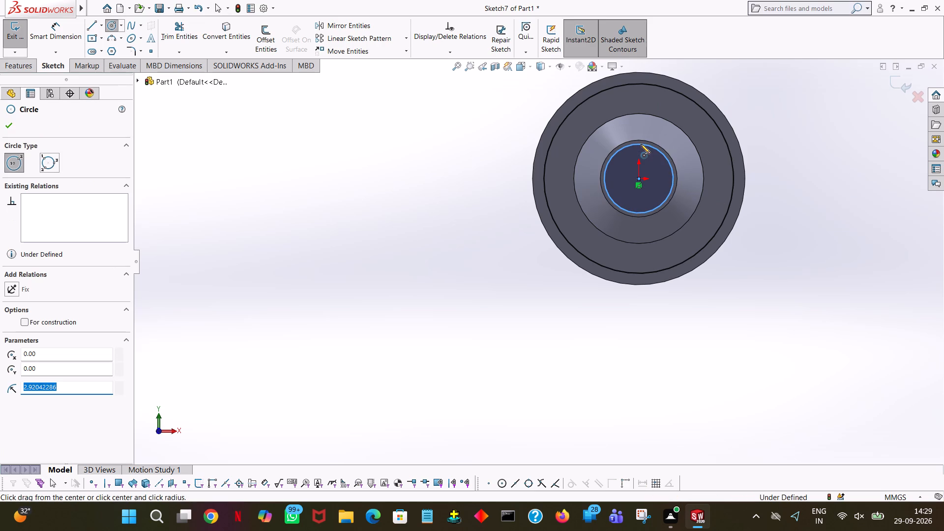
text(5.1/)
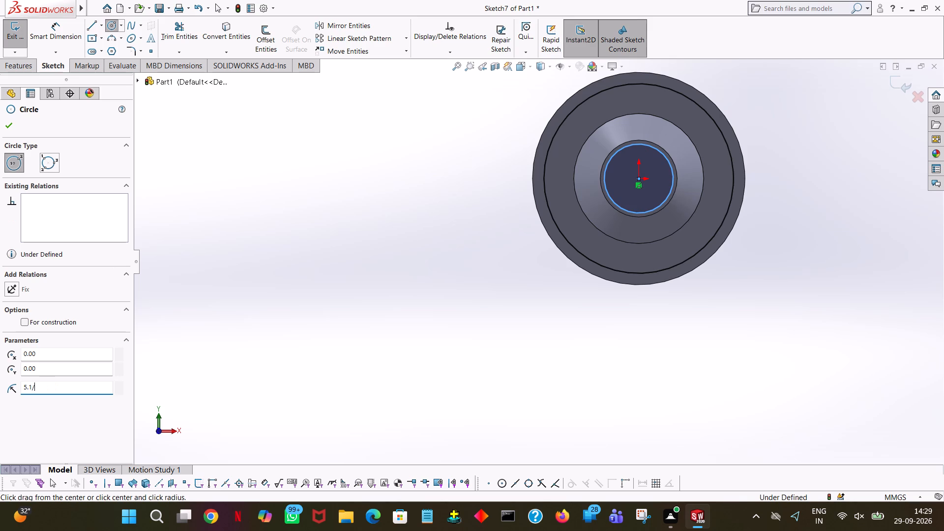
key(2)
key(Return)
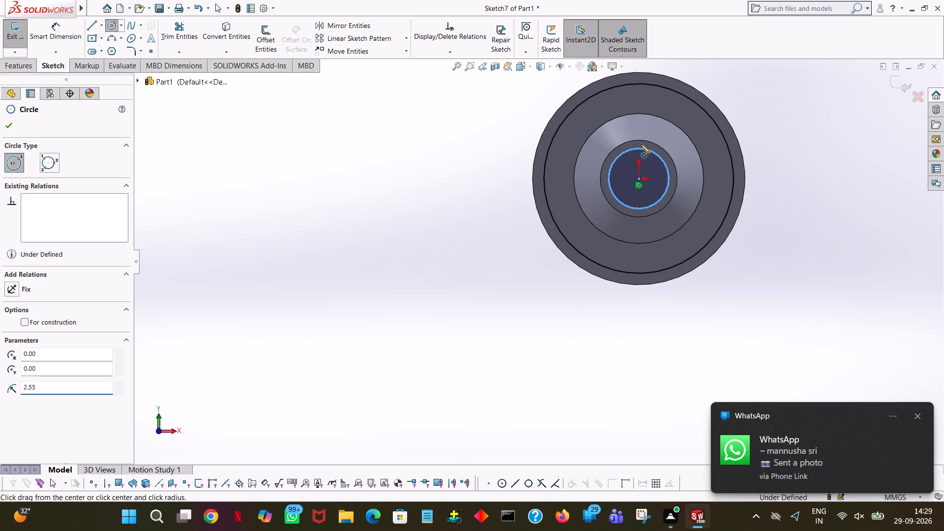
click(5, 124)
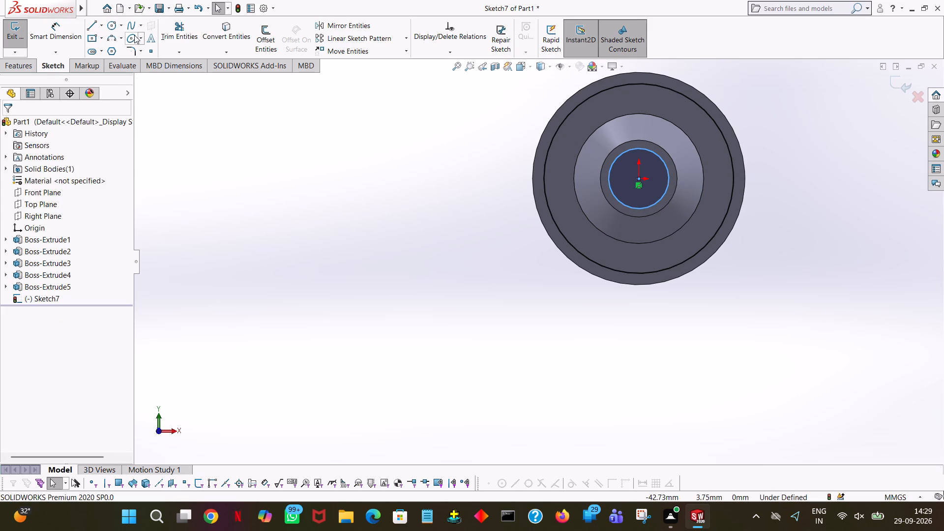
Set the circle's radius to 11/2 (5.5 mm).
click(633, 148)
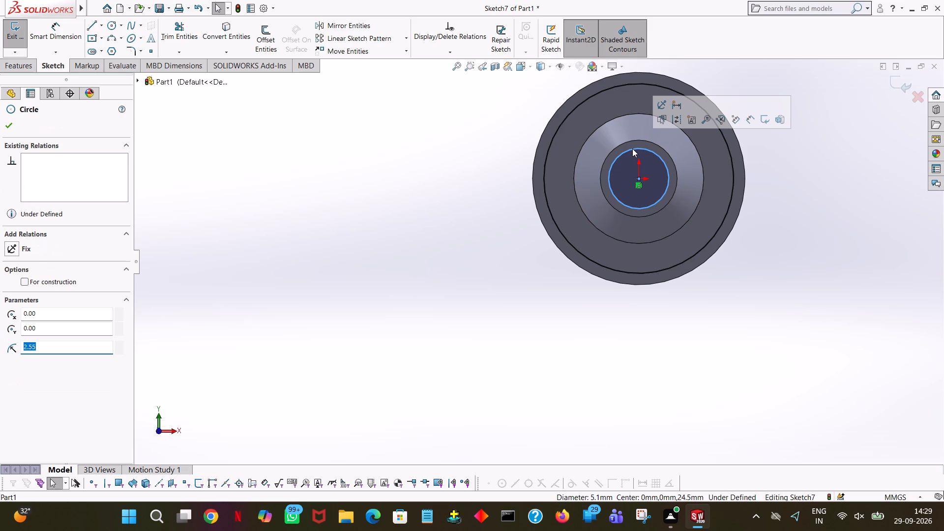
text(11)
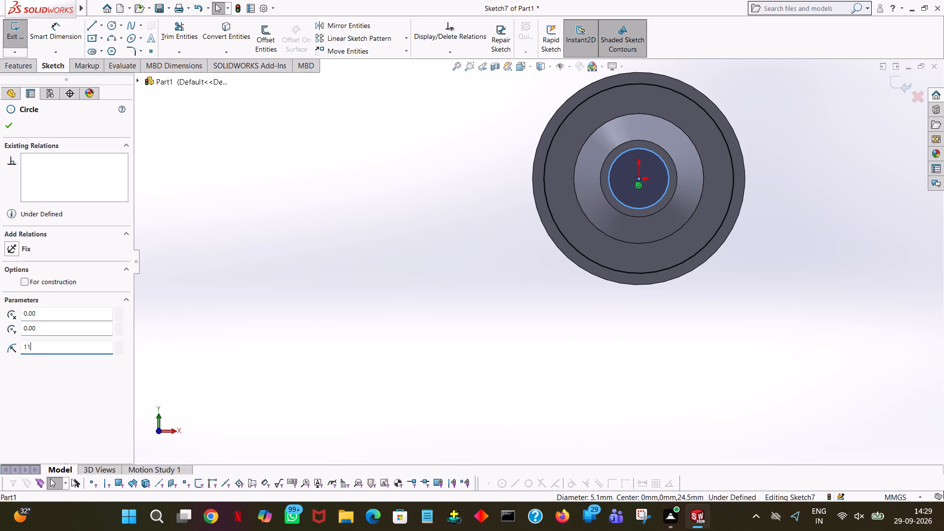
text(/2)
key(Return)
click(2, 133)
click(8, 124)
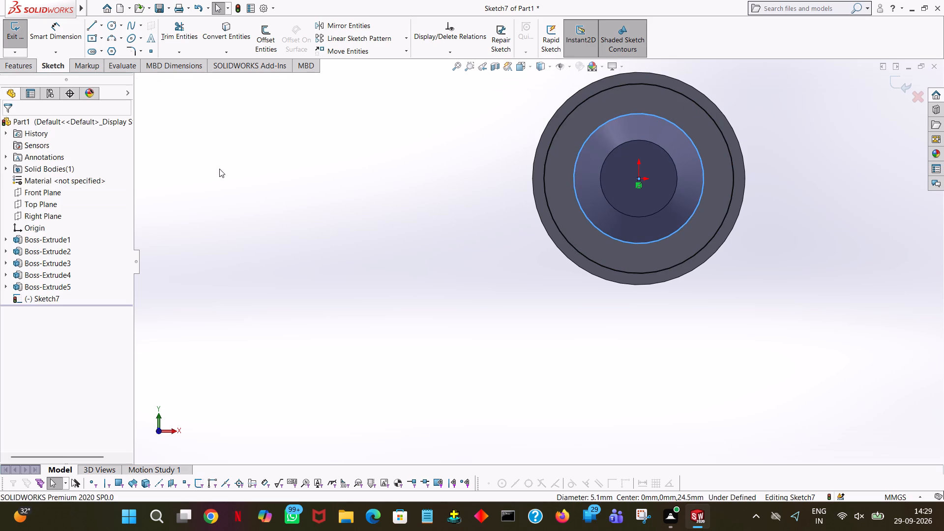
Extrude the 5.5 mm radius circle outward as a blind, merged boss 8 mm deep, tapering inward with a 15.66 degree draft.
middle_drag(320, 198, 410, 240)
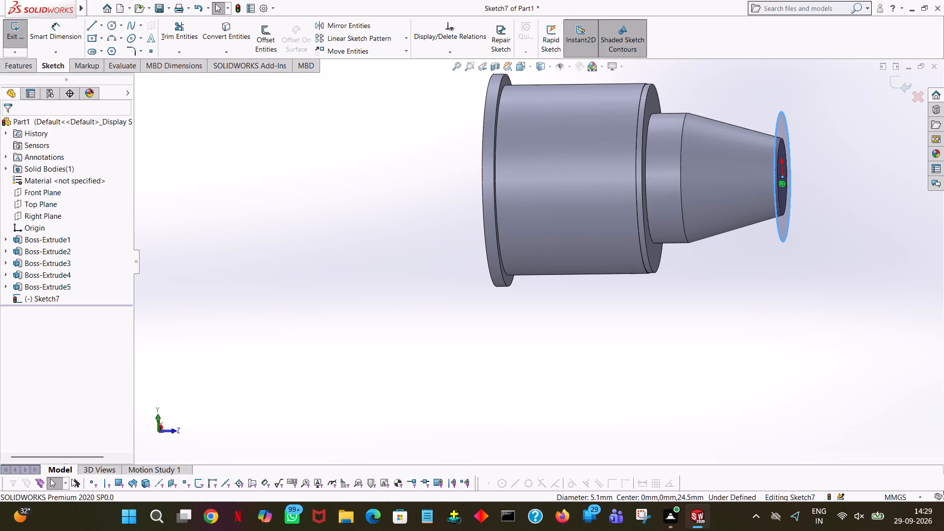
click(16, 71)
click(17, 36)
middle_drag(443, 241, 394, 275)
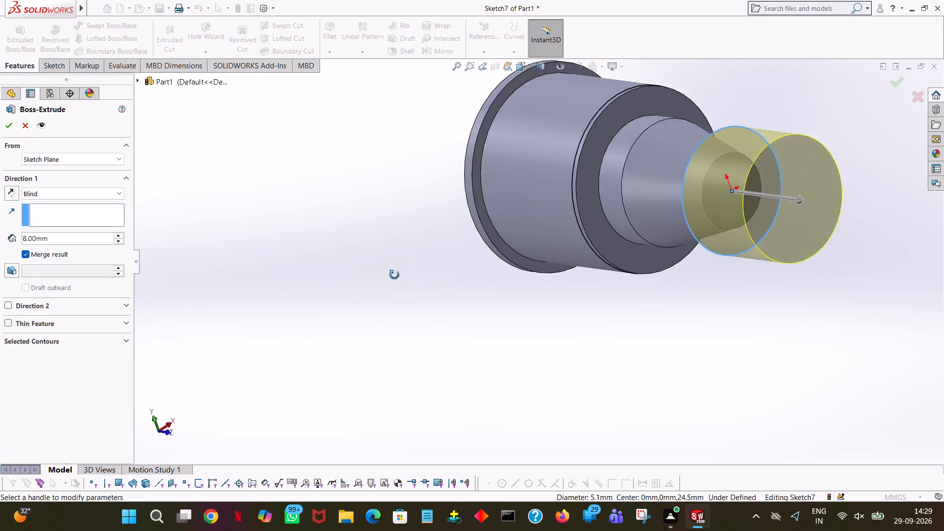
middle_drag(394, 275, 276, 307)
click(9, 270)
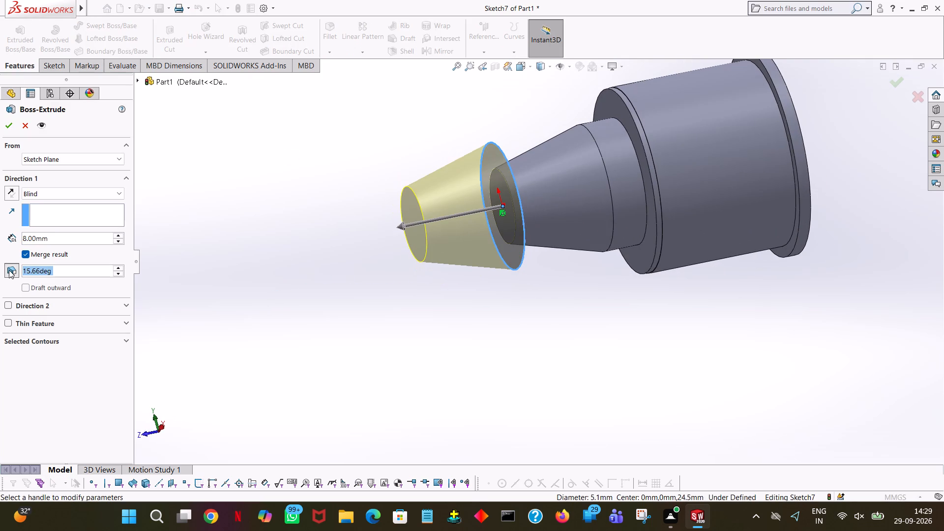
click(7, 125)
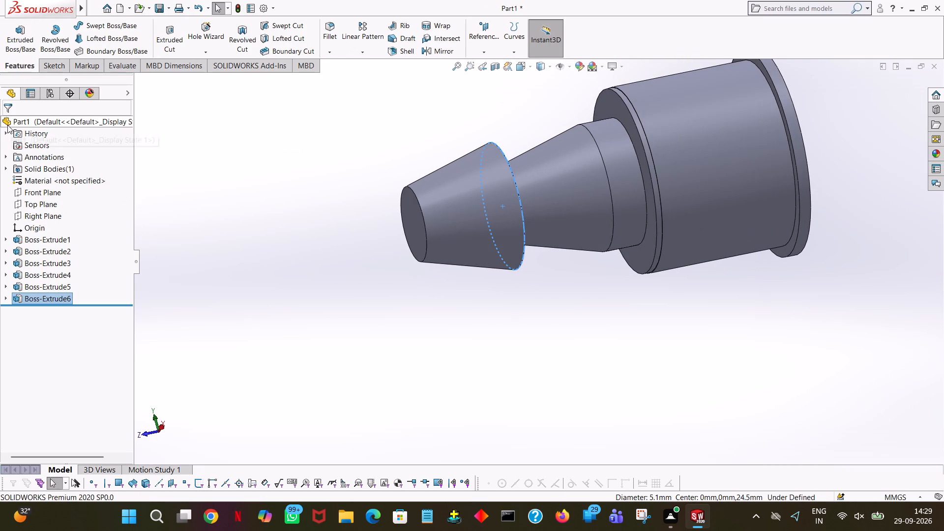
click(358, 189)
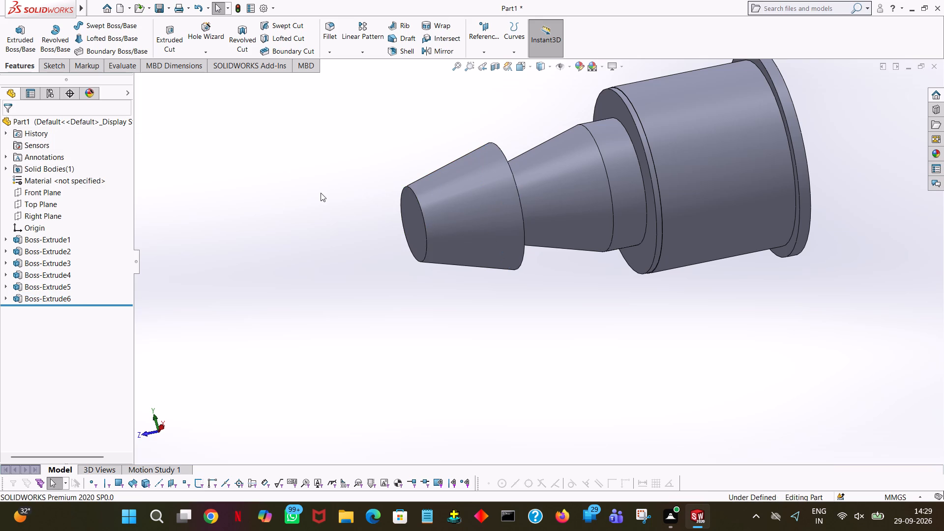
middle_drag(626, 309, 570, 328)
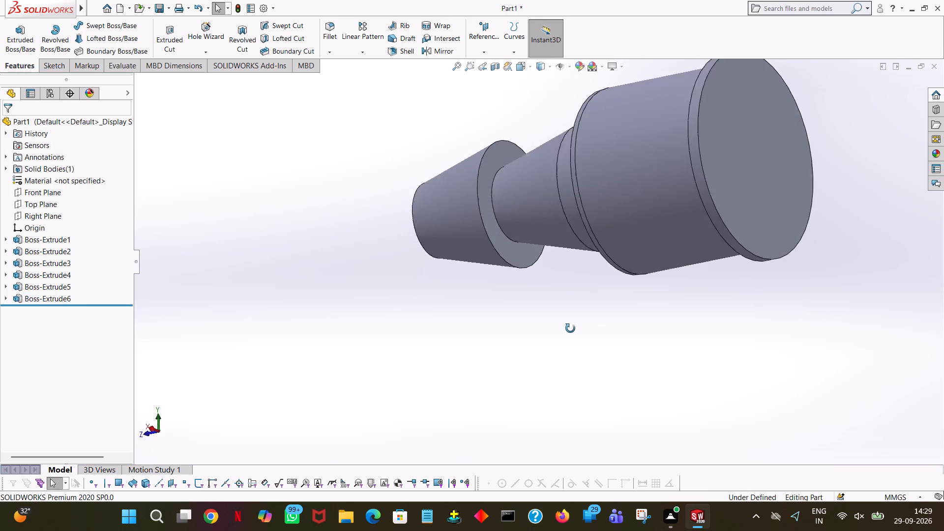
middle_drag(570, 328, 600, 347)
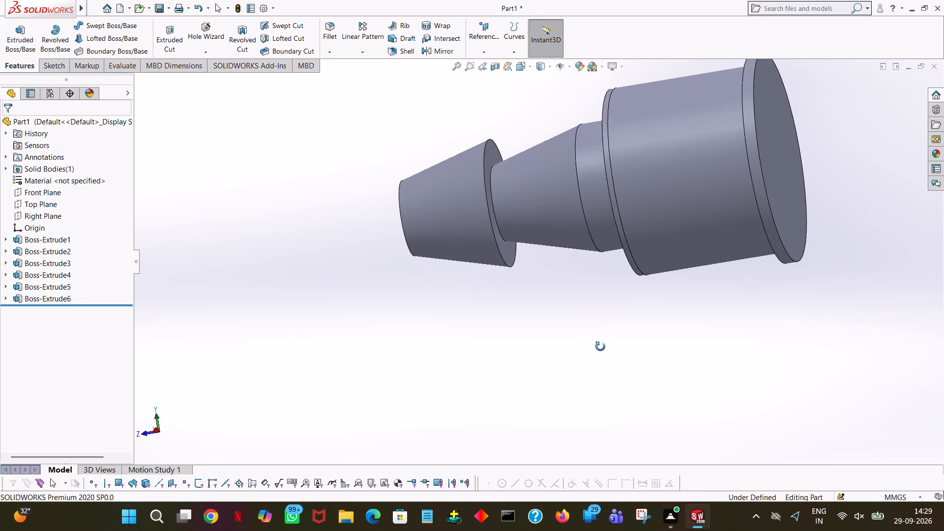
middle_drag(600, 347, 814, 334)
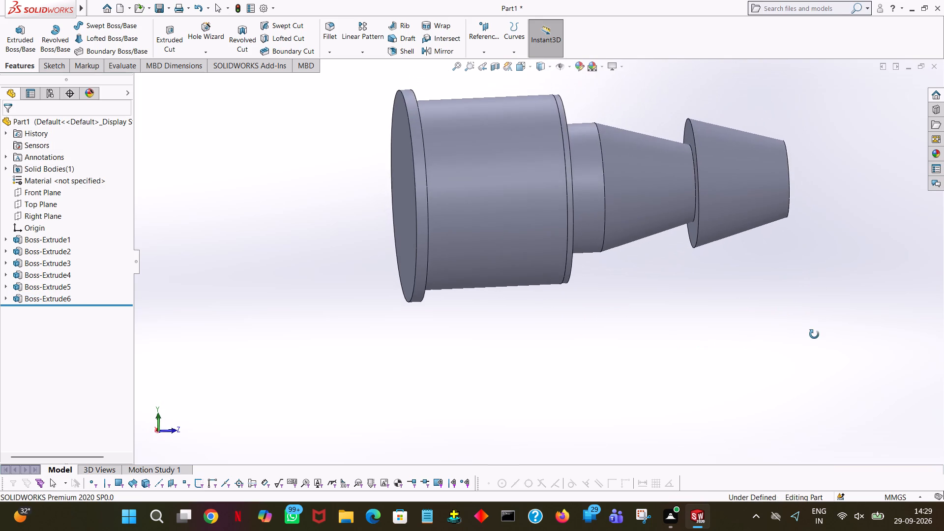
Sketch a circle centred on the origin on the end face of the second tapered boss, with a radius of 11/2 (5.5 mm).
middle_drag(814, 334, 678, 372)
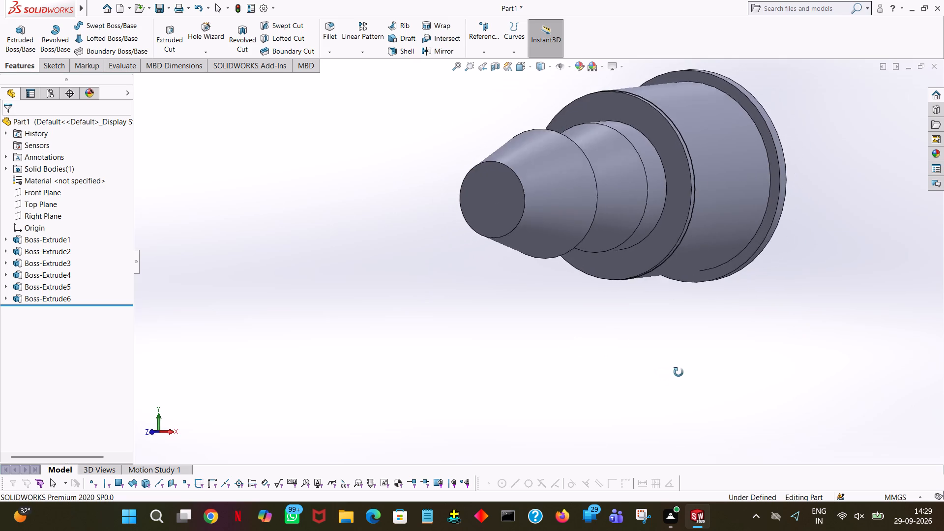
middle_drag(678, 372, 682, 371)
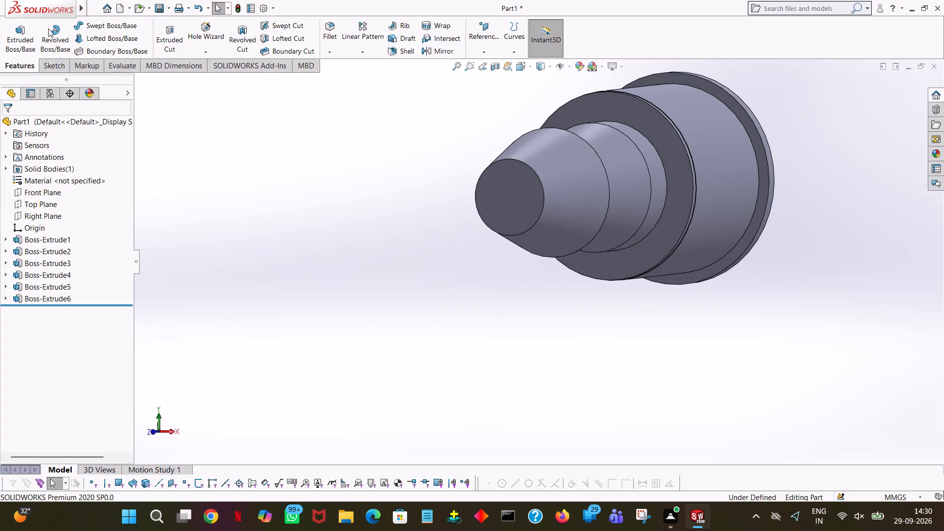
click(18, 31)
click(526, 205)
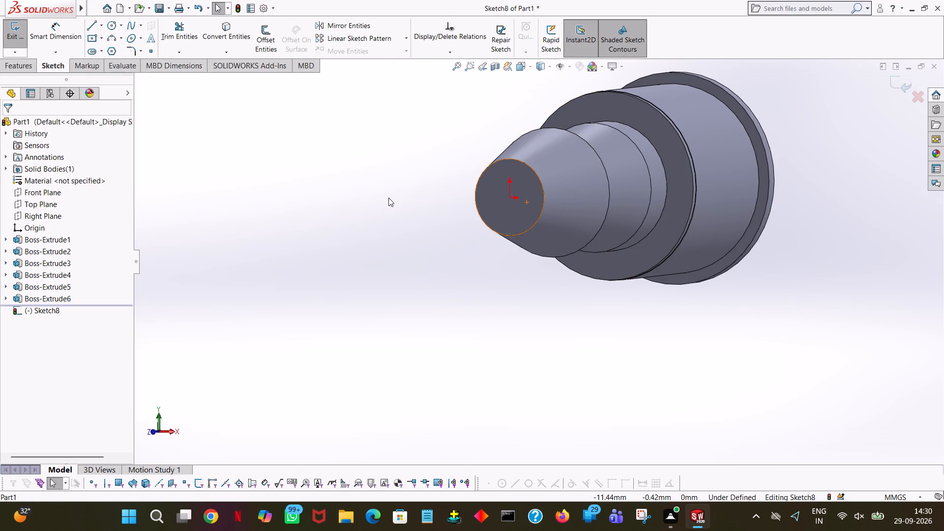
middle_drag(389, 198, 434, 175)
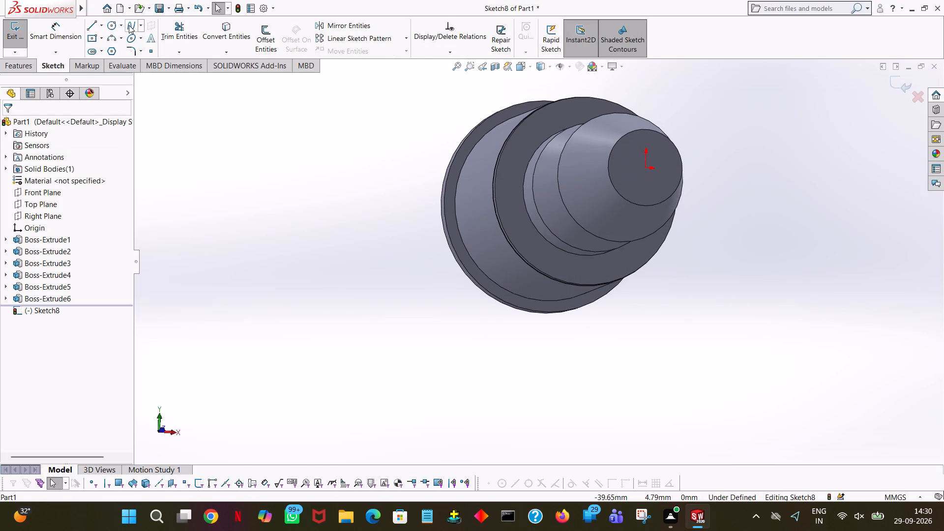
drag(114, 25, 122, 24)
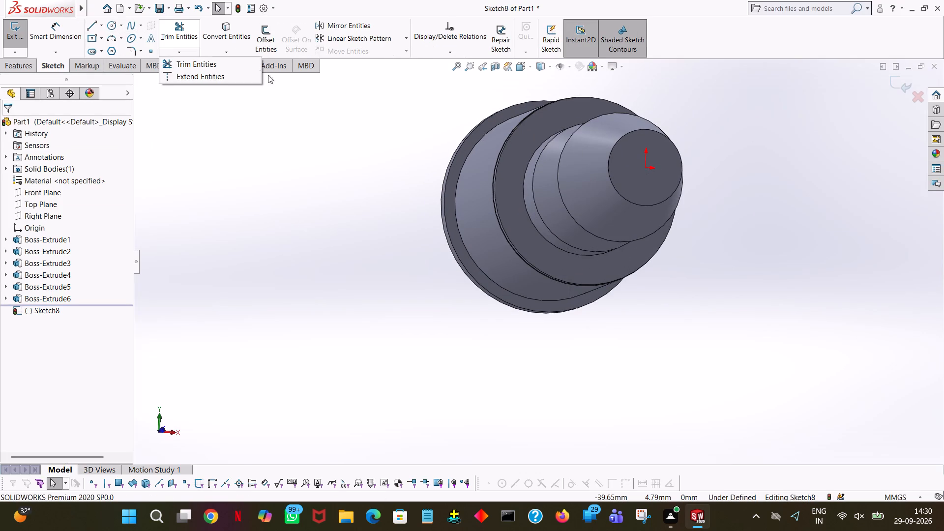
click(108, 23)
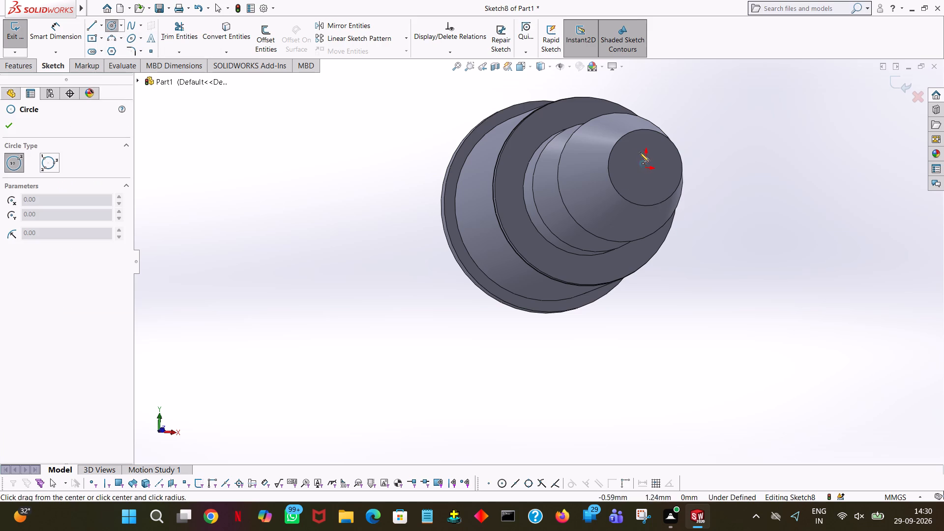
click(644, 168)
click(649, 106)
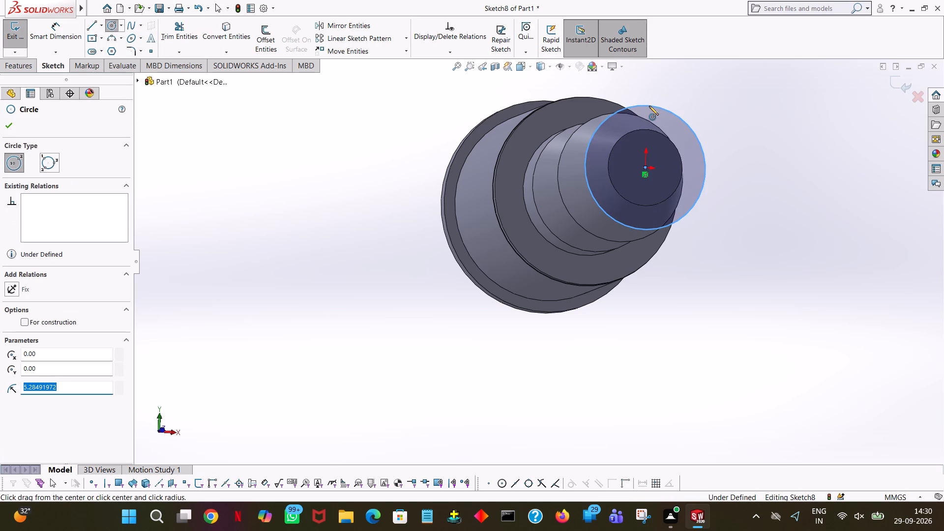
key(5)
key(period)
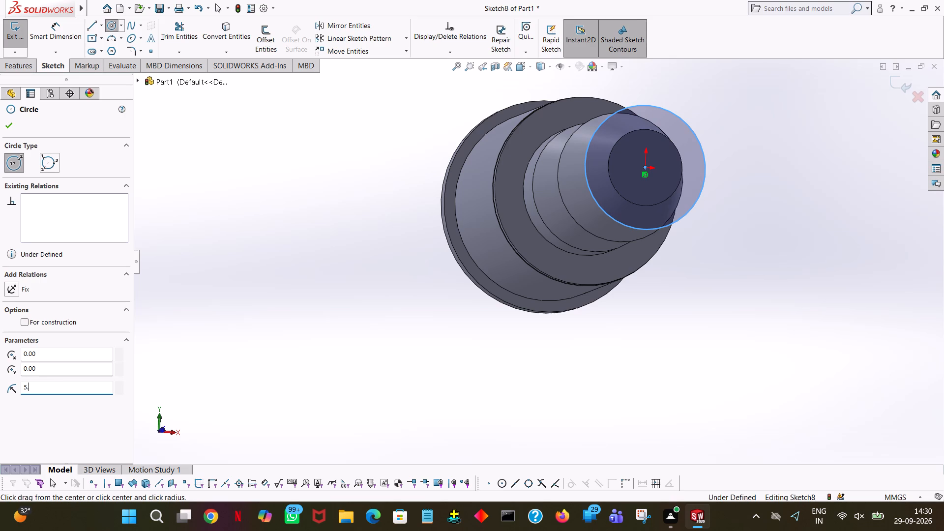
key(BackSpace)
key(BackSpace)
text(11/2)
key(Return)
click(7, 122)
click(222, 166)
Extrude the 5.5 mm radius circle outward as a blind, merged boss 8 mm deep, tapering inward with a 15.66 degree draft.
middle_drag(349, 185, 324, 202)
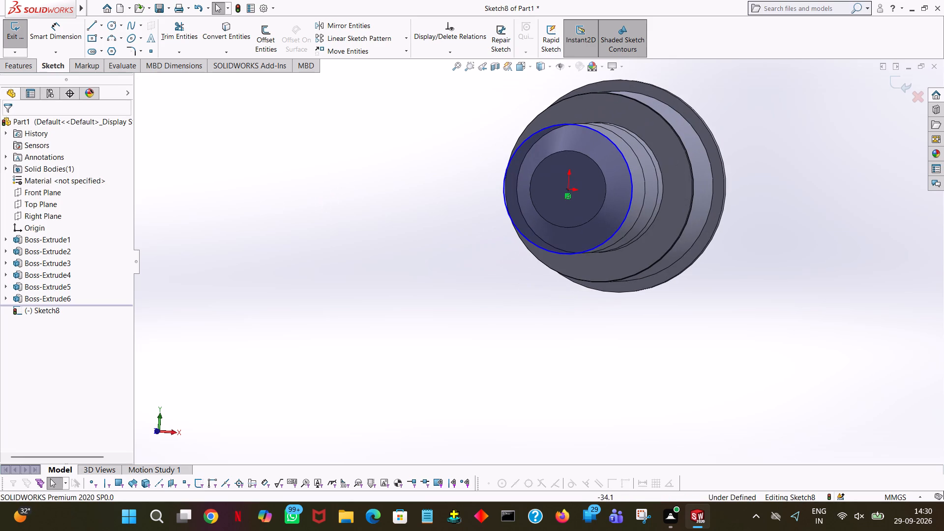
click(28, 69)
click(16, 27)
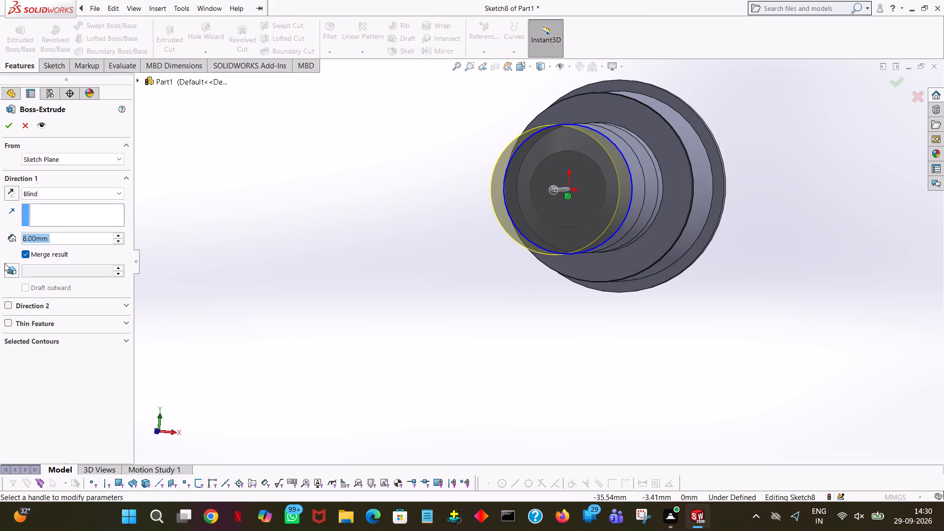
click(14, 268)
middle_drag(274, 293, 238, 318)
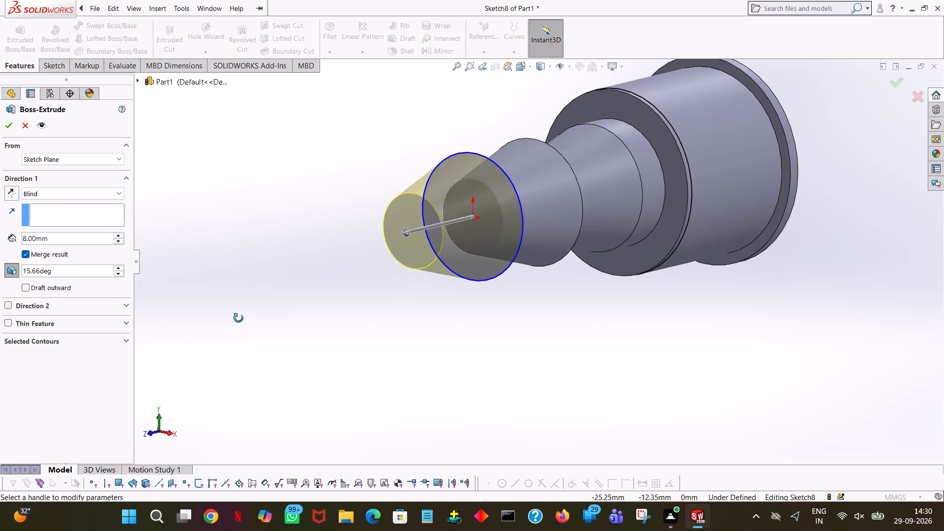
middle_drag(238, 318, 236, 321)
click(3, 130)
click(133, 215)
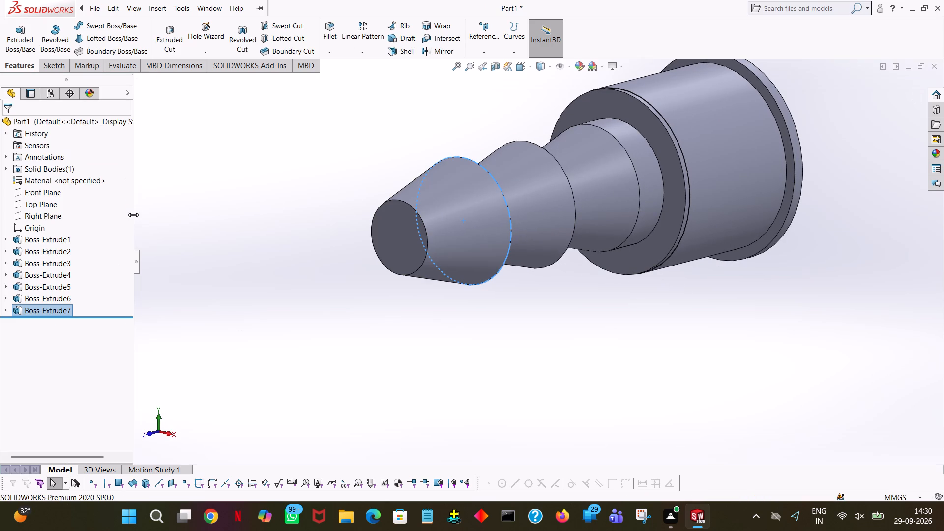
Examine the three stacked barbs and the nipple body from several sides, ending in the isometric view.
middle_drag(212, 190, 154, 194)
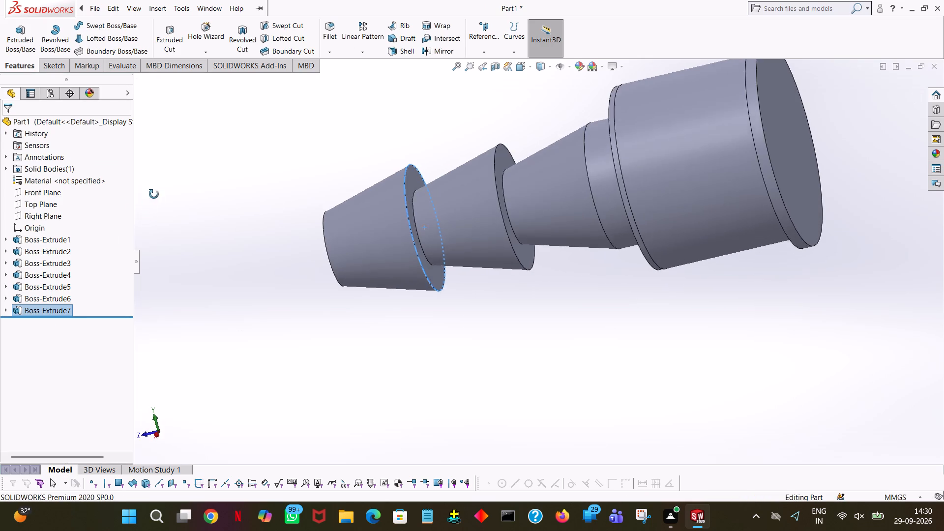
middle_drag(154, 194, 169, 170)
click(287, 147)
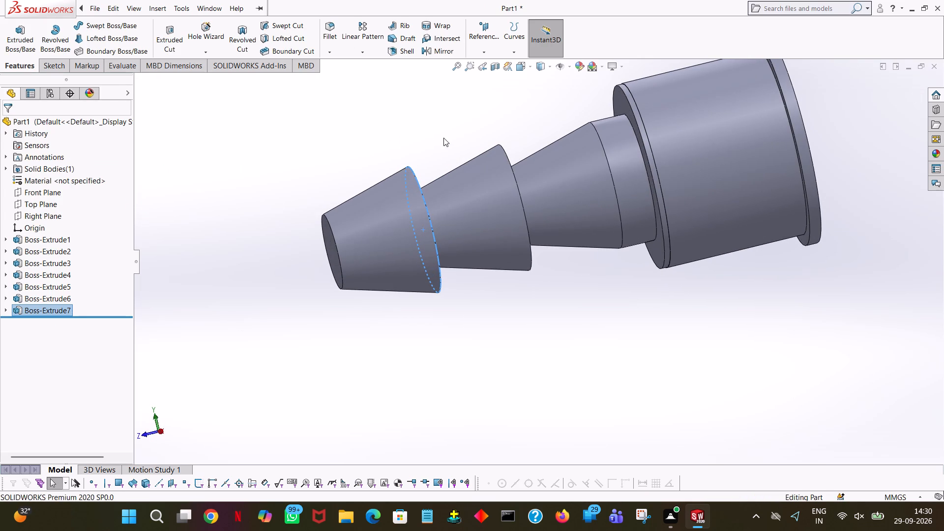
middle_drag(421, 141, 523, 153)
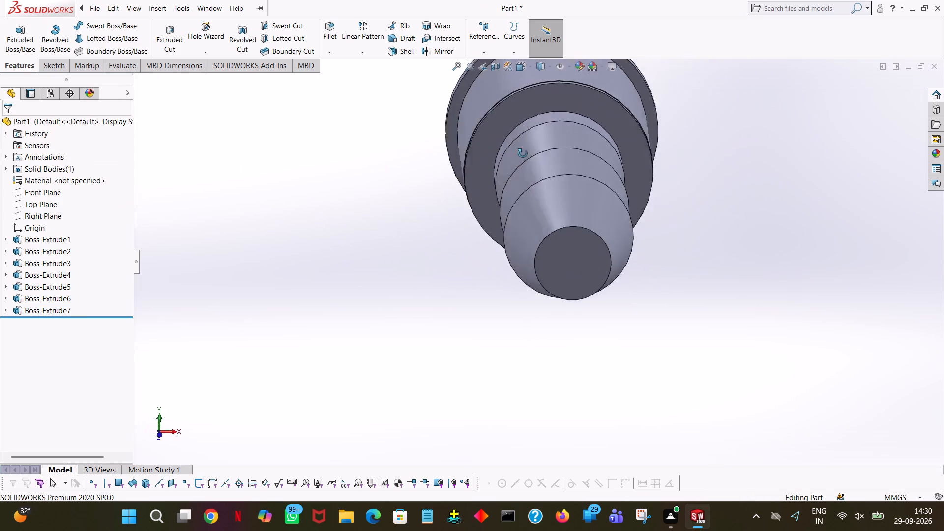
middle_drag(523, 153, 570, 170)
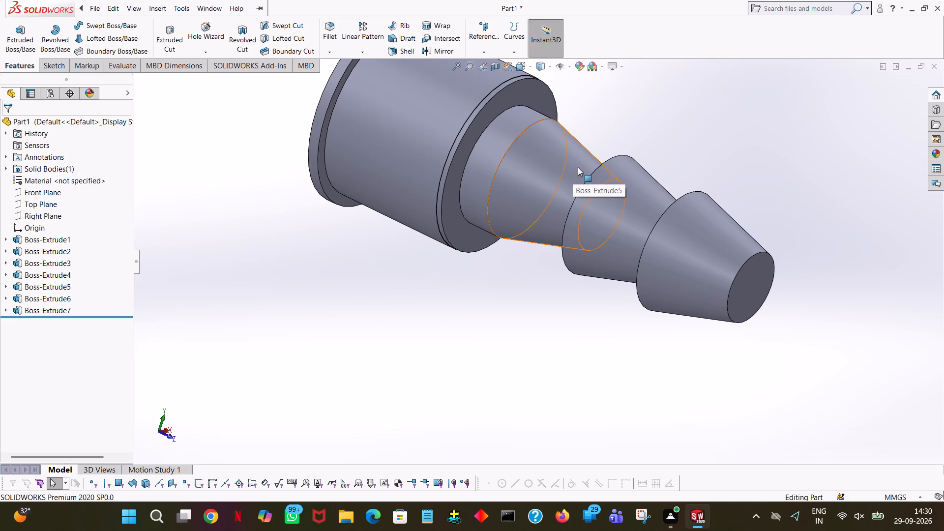
middle_drag(758, 342, 769, 300)
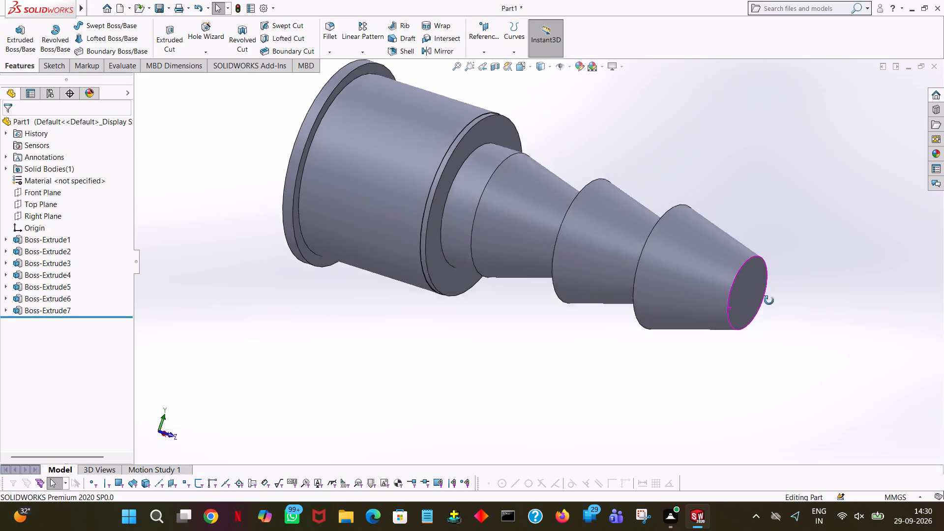
middle_drag(769, 300, 828, 193)
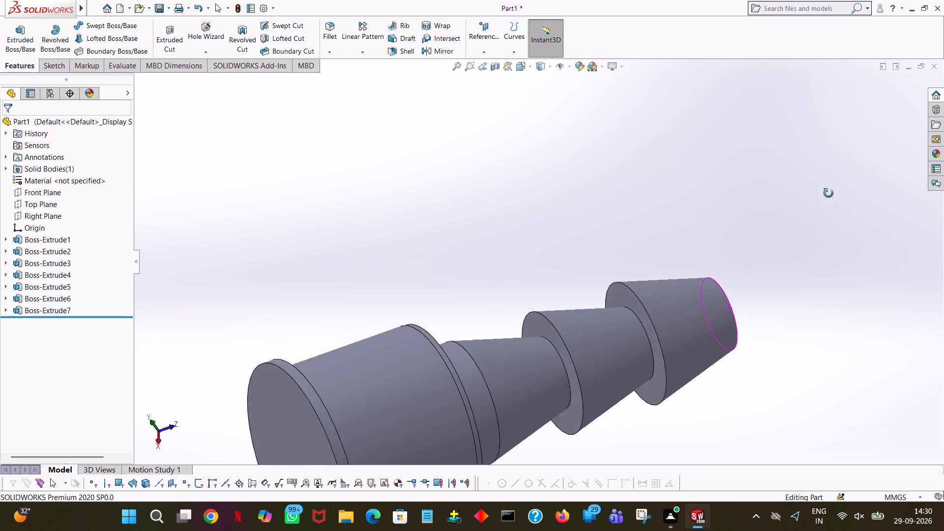
middle_drag(828, 193, 771, 208)
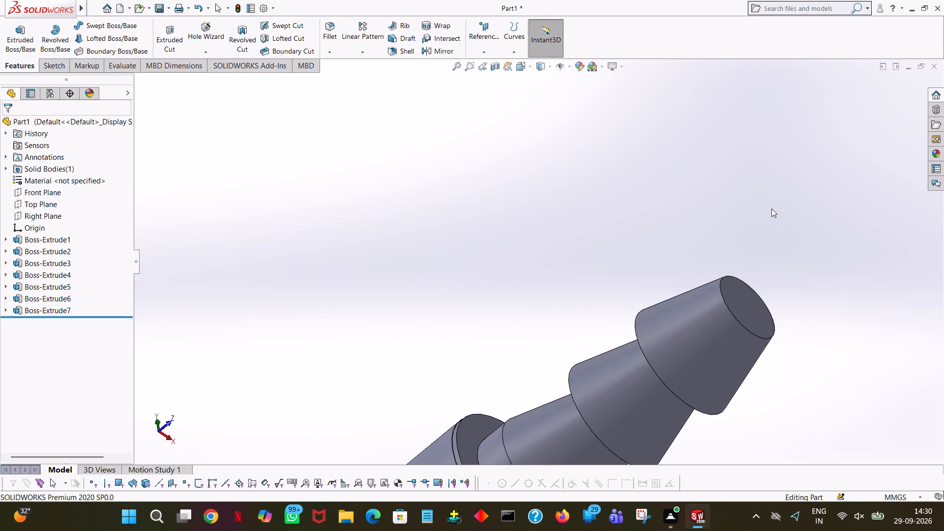
key(ctrl+7)
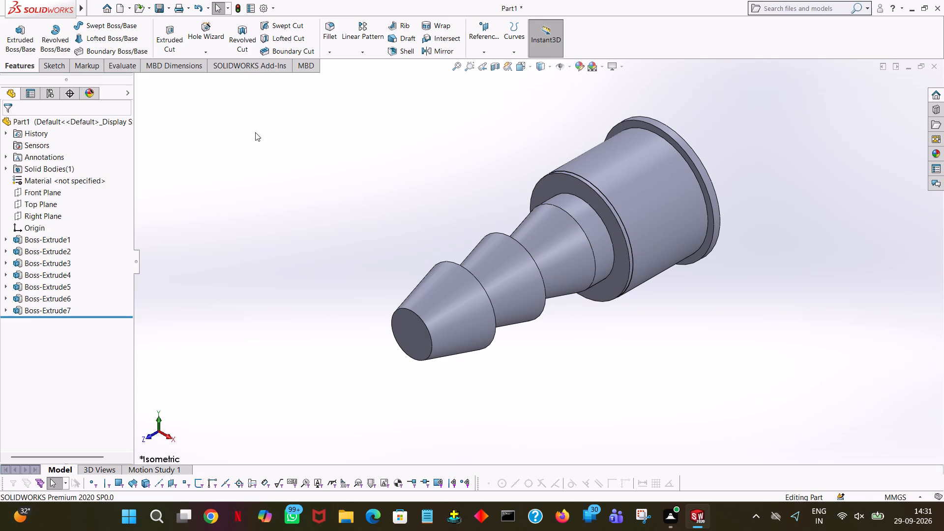
Start an extrusion sketch on the outermost barb's end face with a circle centred on the origin, and begin entering its radius with 7.
click(16, 37)
middle_drag(454, 358, 467, 347)
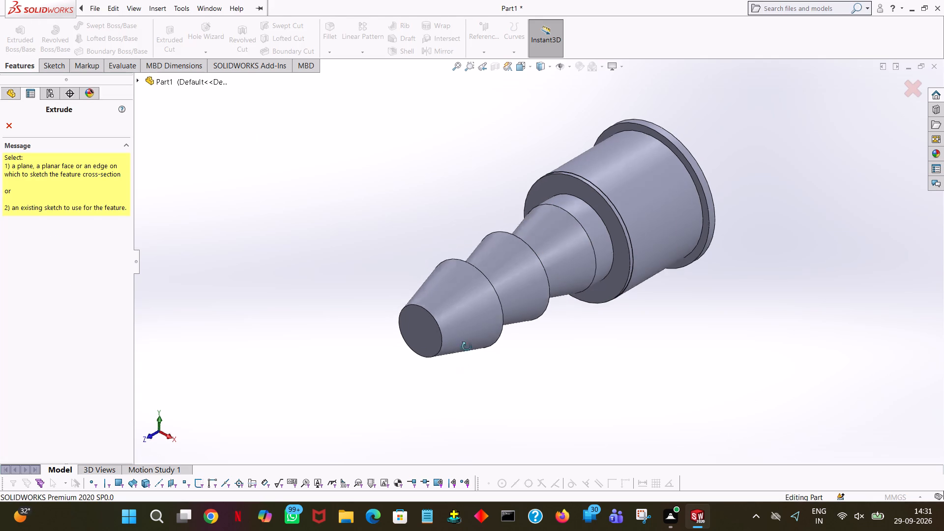
middle_drag(467, 347, 492, 308)
click(499, 287)
key(space)
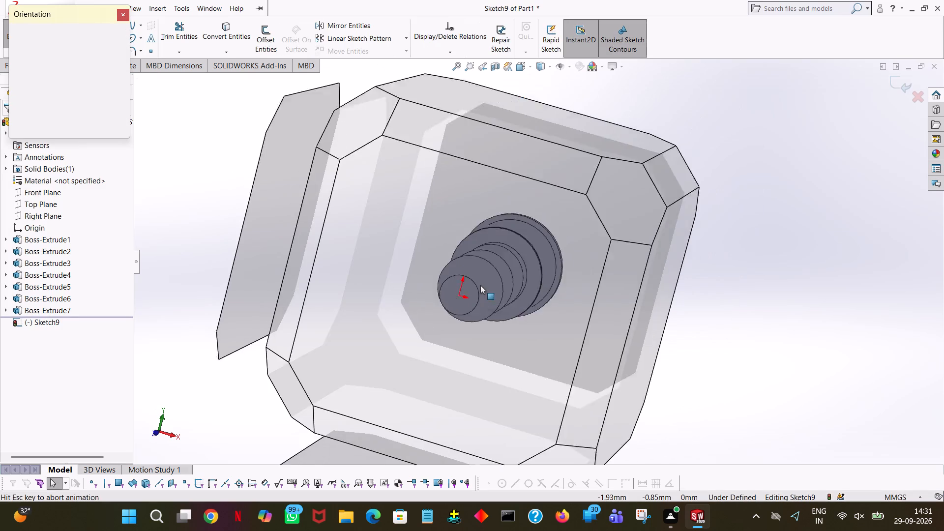
click(120, 73)
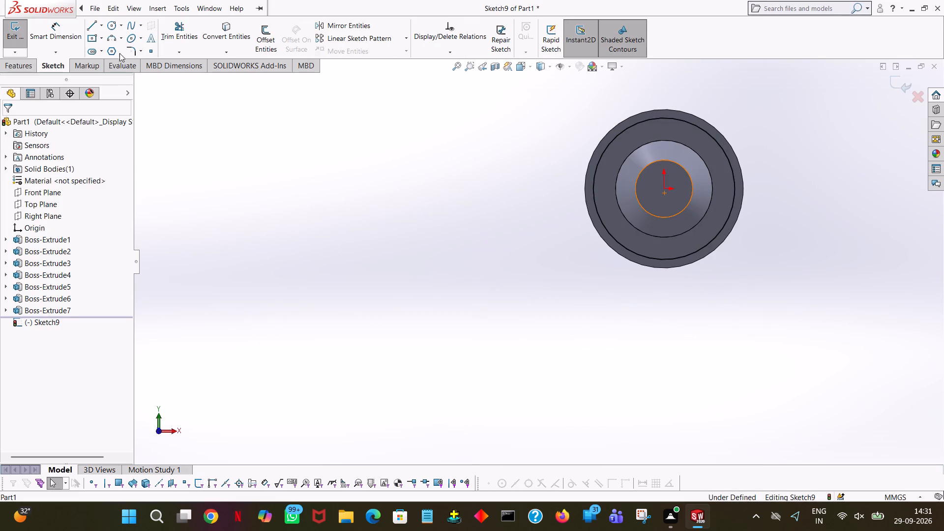
click(112, 27)
click(664, 189)
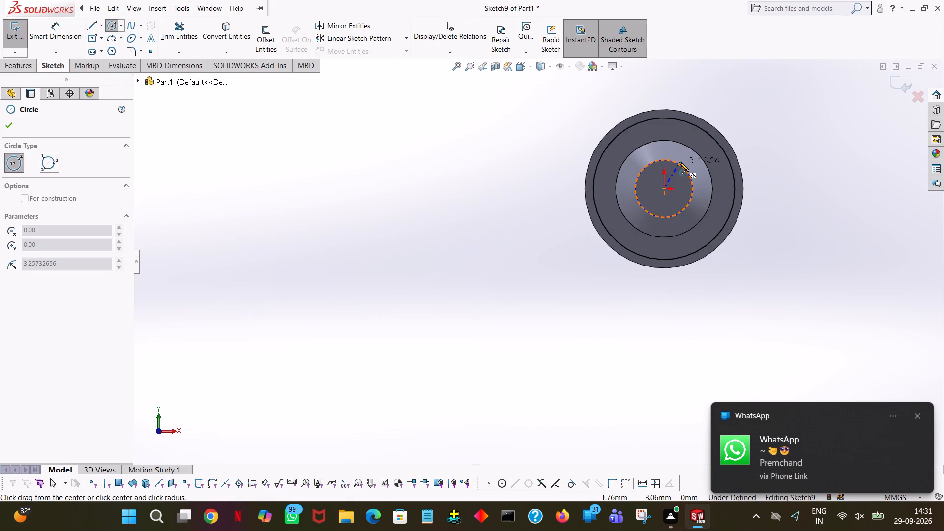
click(677, 163)
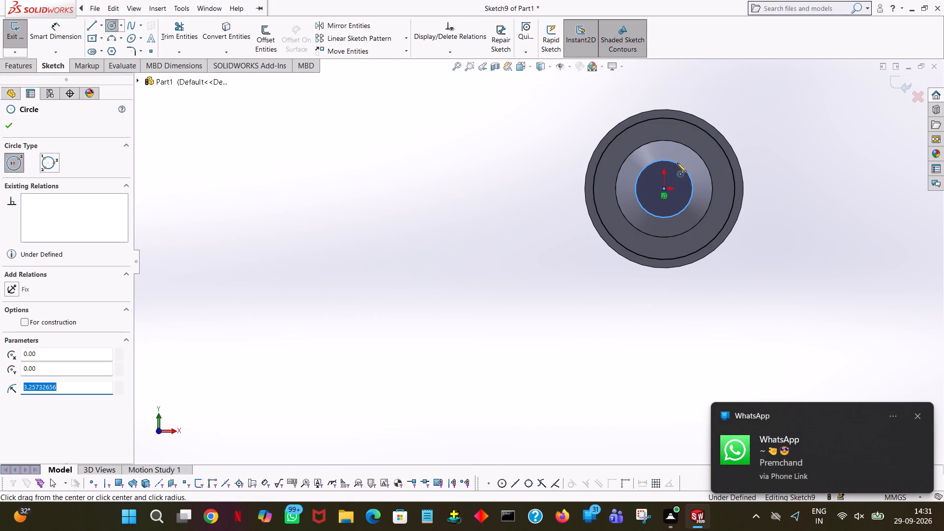
text(7.)
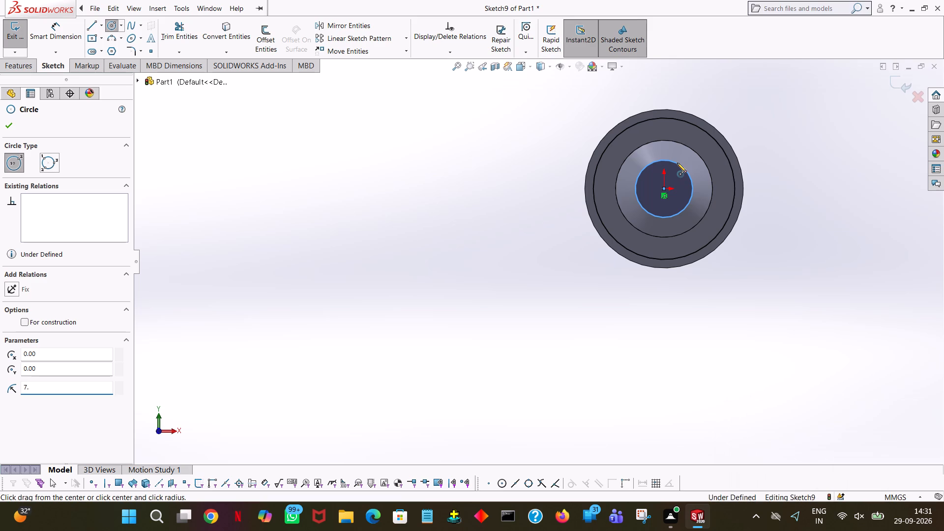
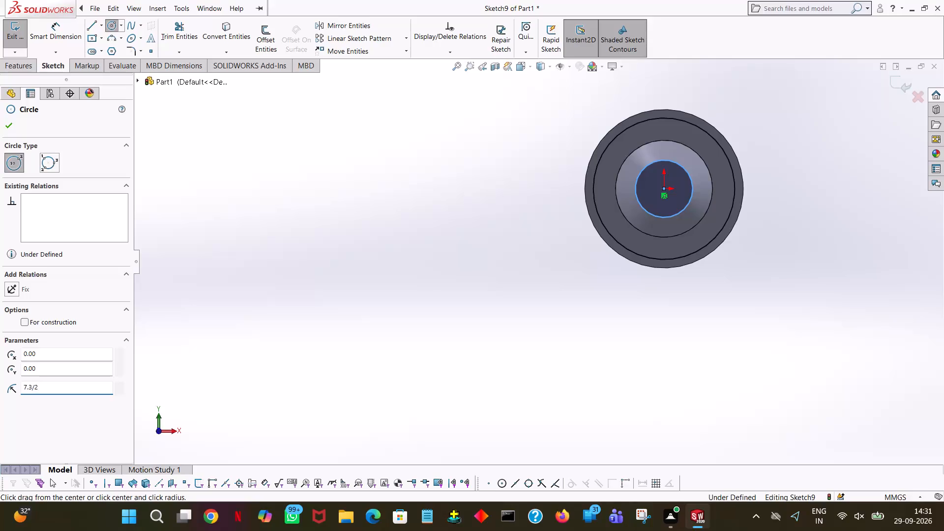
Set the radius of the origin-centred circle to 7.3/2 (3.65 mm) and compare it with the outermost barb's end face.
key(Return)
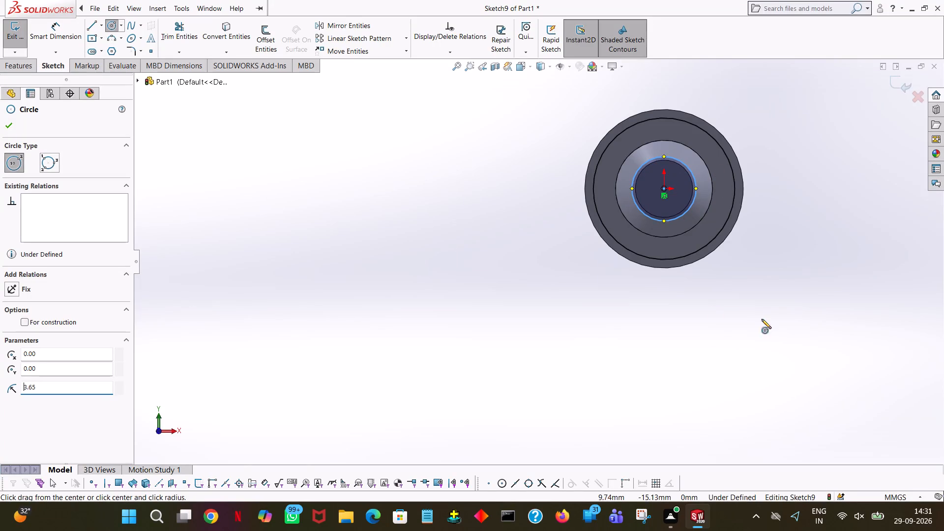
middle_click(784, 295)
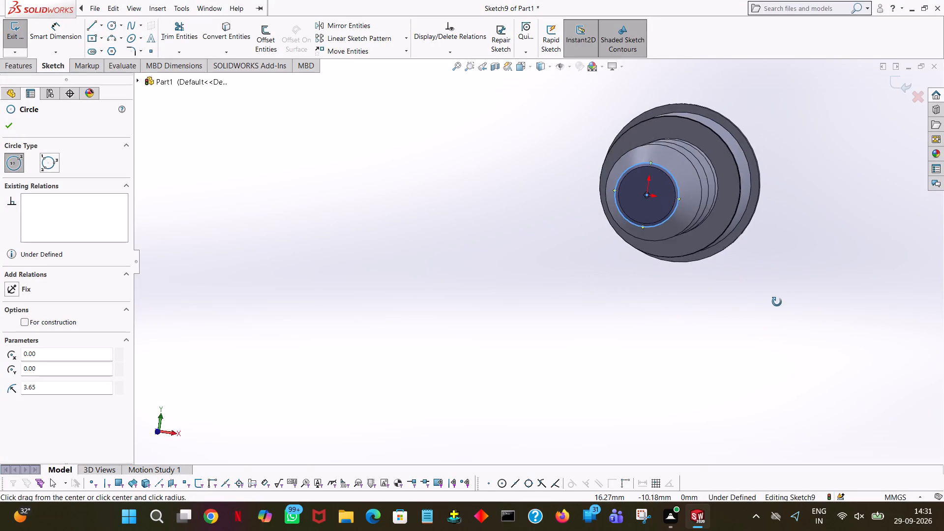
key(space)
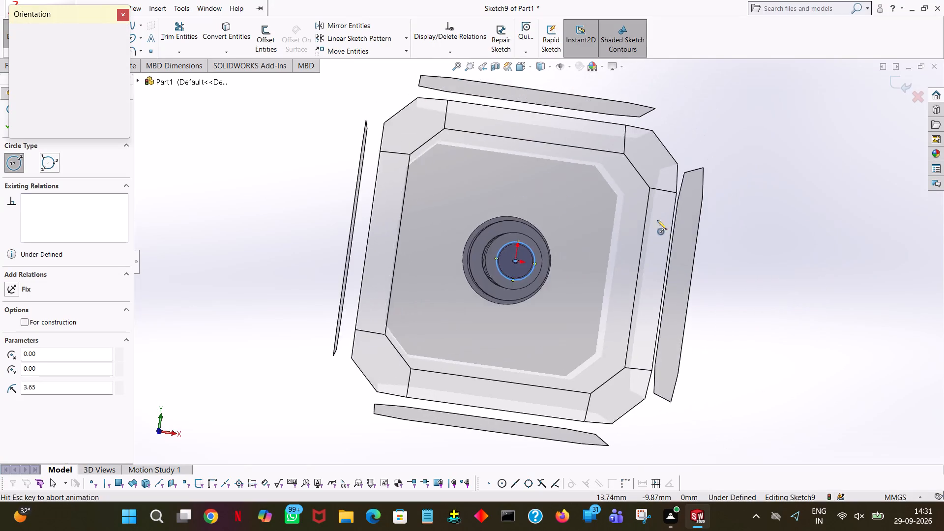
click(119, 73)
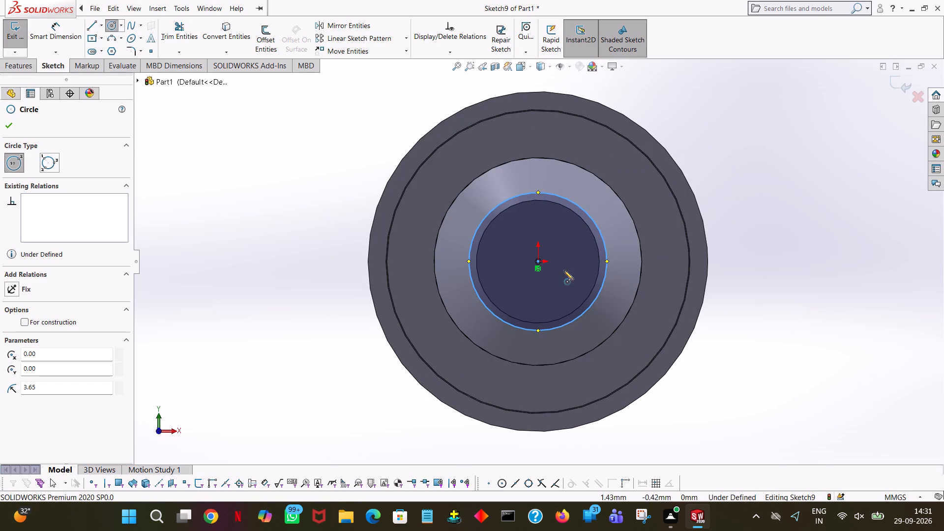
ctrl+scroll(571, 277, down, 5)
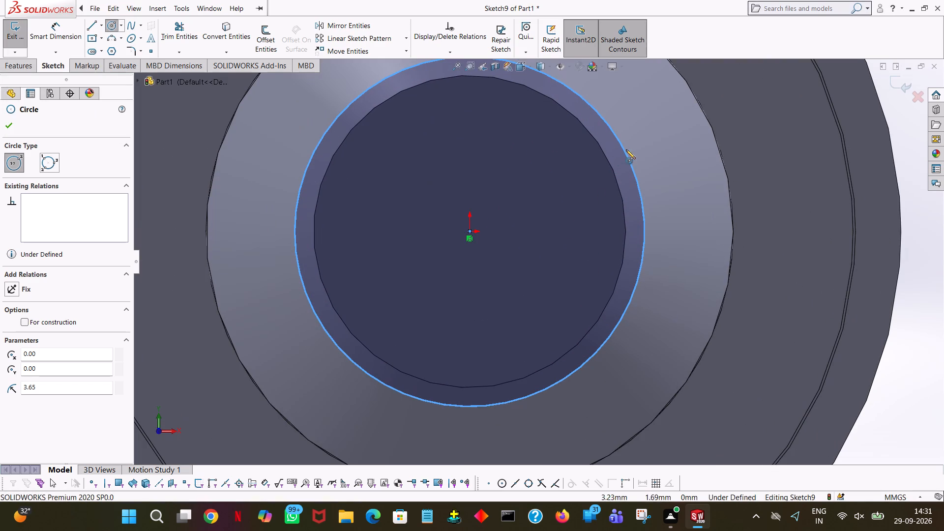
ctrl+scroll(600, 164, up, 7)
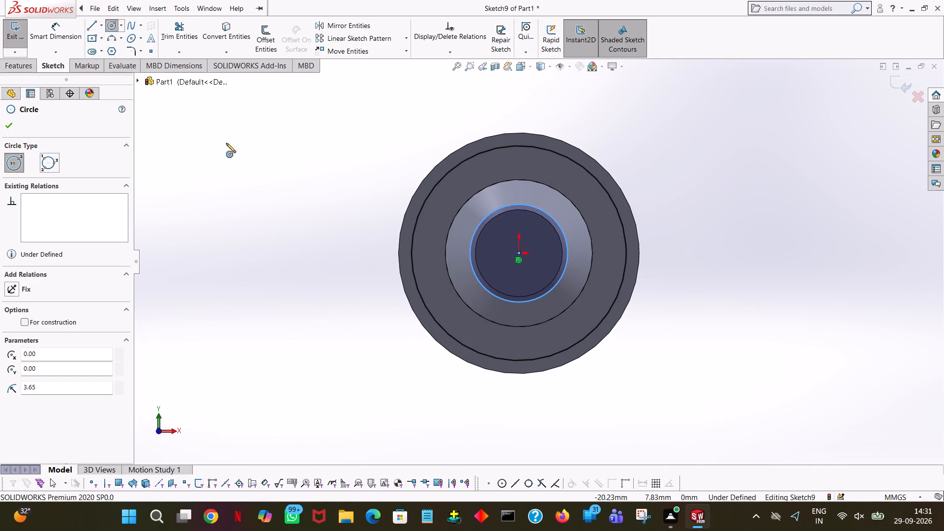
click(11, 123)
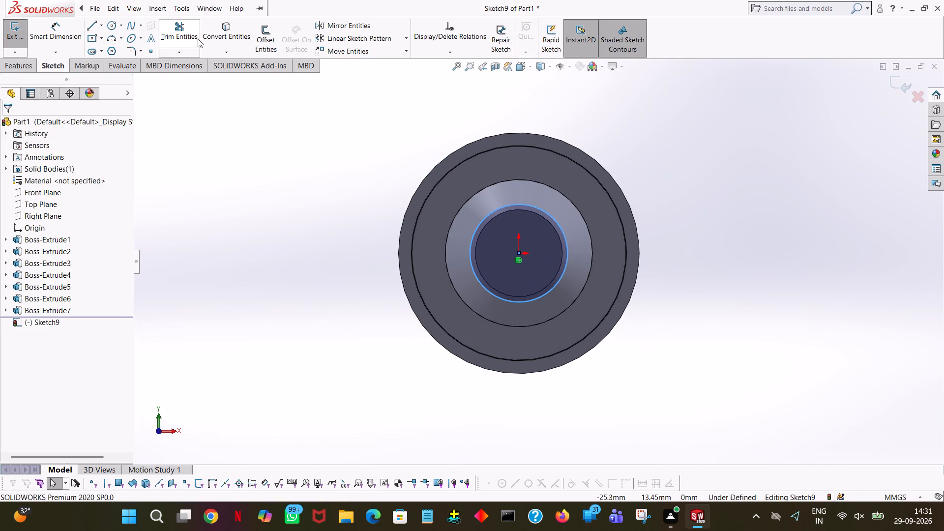
Trim away the 3.65 mm radius circle and exit the emptied sketch.
click(198, 38)
click(545, 211)
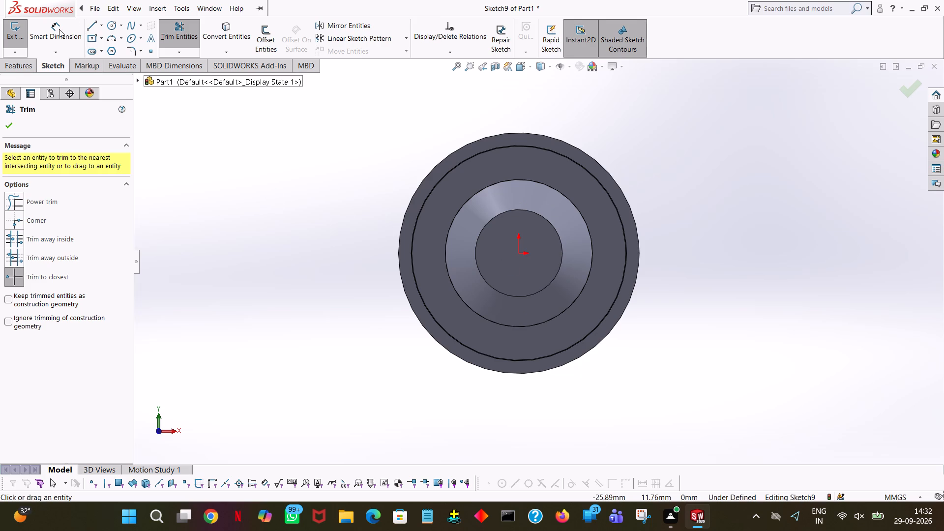
click(9, 125)
click(112, 21)
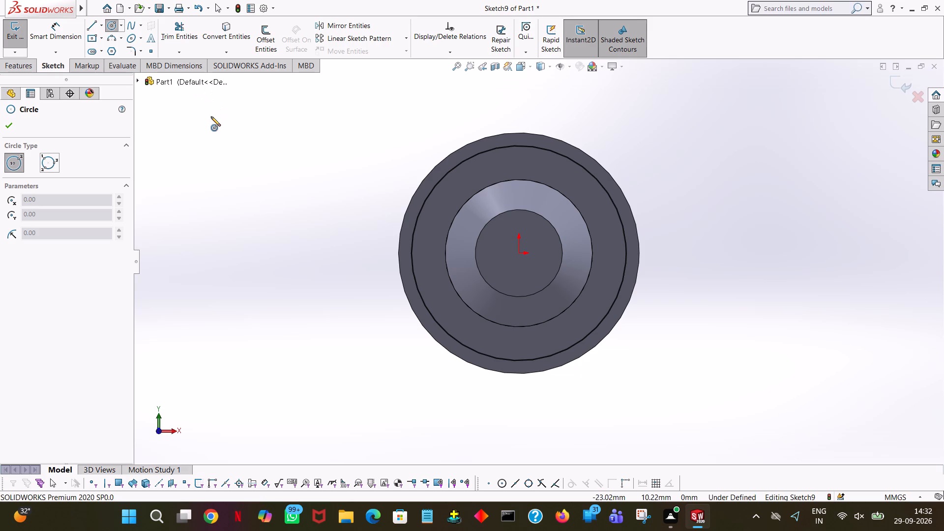
click(12, 125)
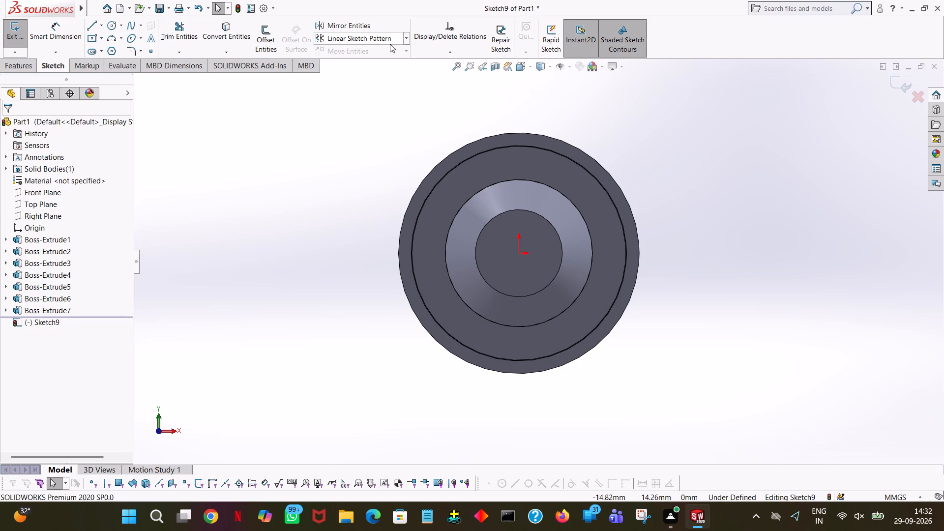
middle_drag(531, 159, 559, 181)
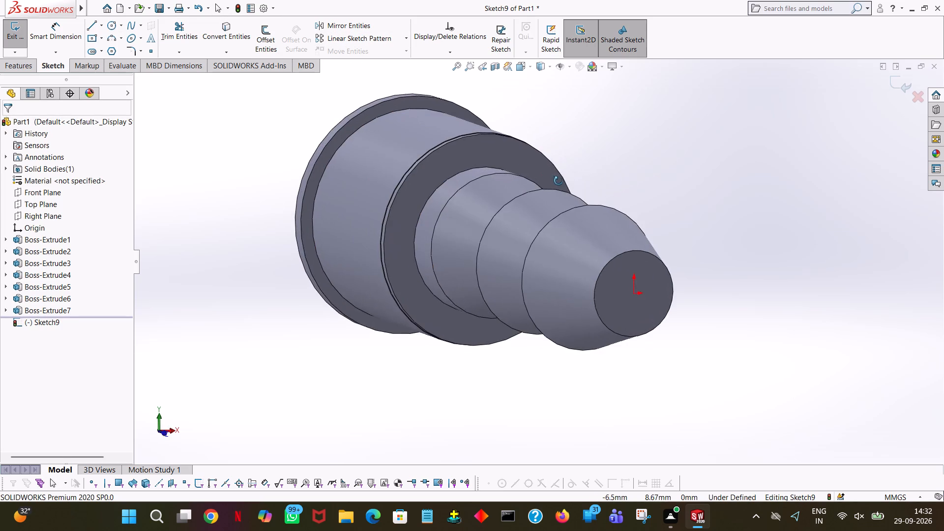
middle_drag(559, 181, 554, 214)
click(15, 65)
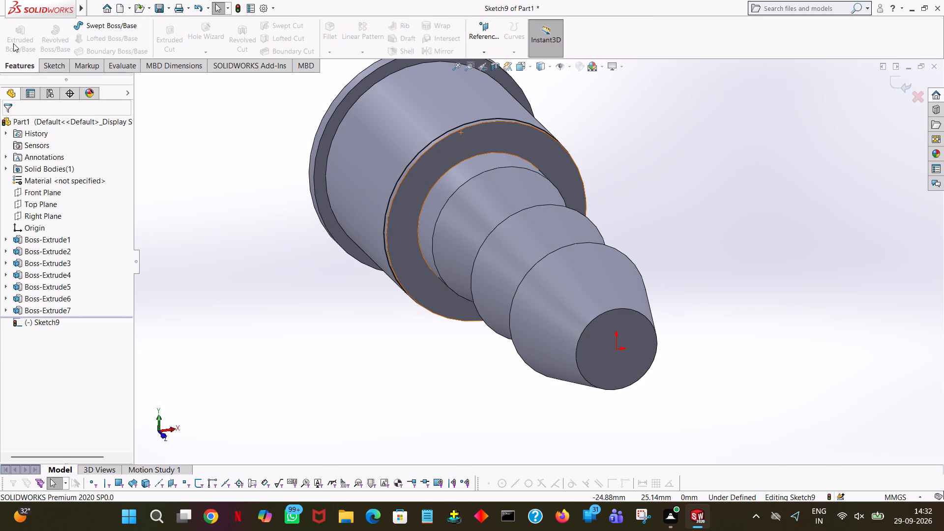
click(59, 64)
click(21, 22)
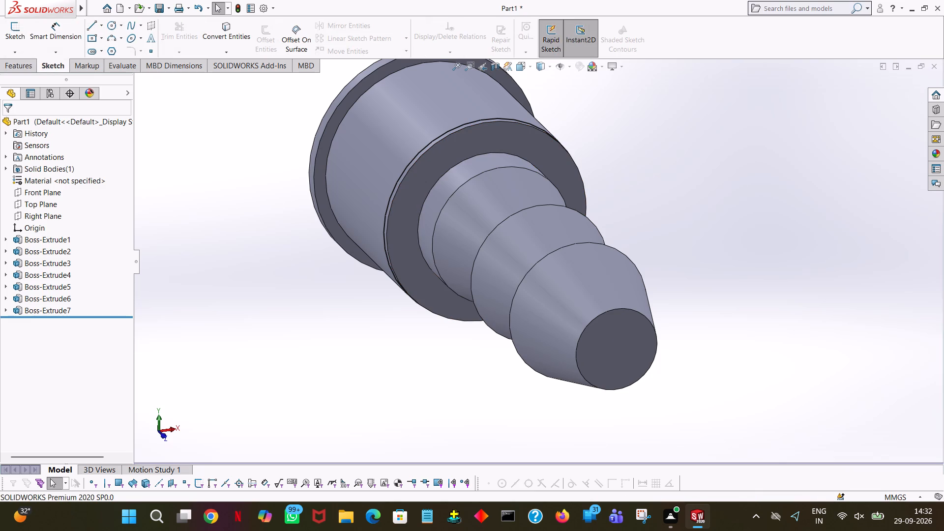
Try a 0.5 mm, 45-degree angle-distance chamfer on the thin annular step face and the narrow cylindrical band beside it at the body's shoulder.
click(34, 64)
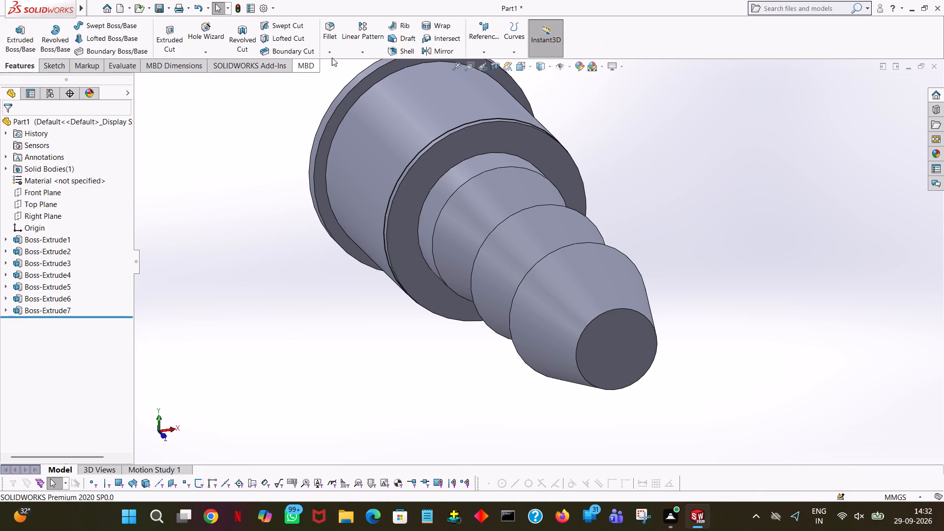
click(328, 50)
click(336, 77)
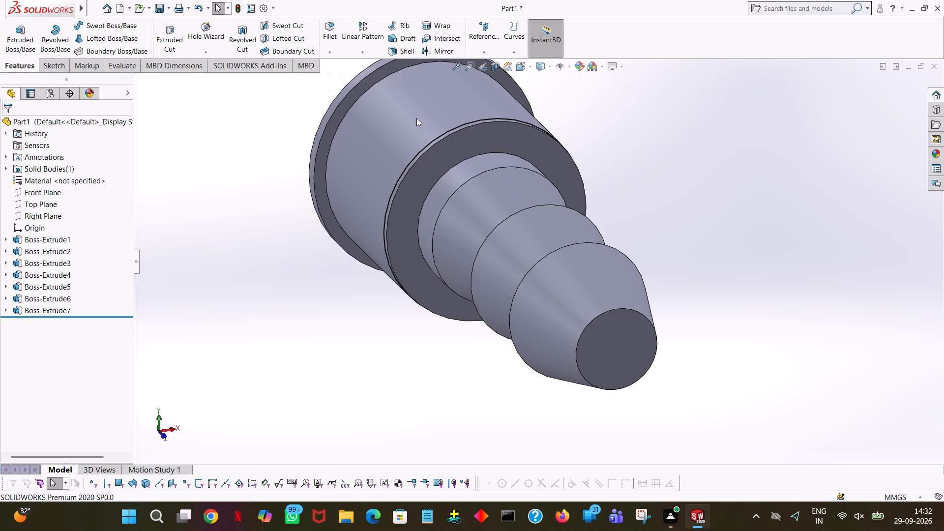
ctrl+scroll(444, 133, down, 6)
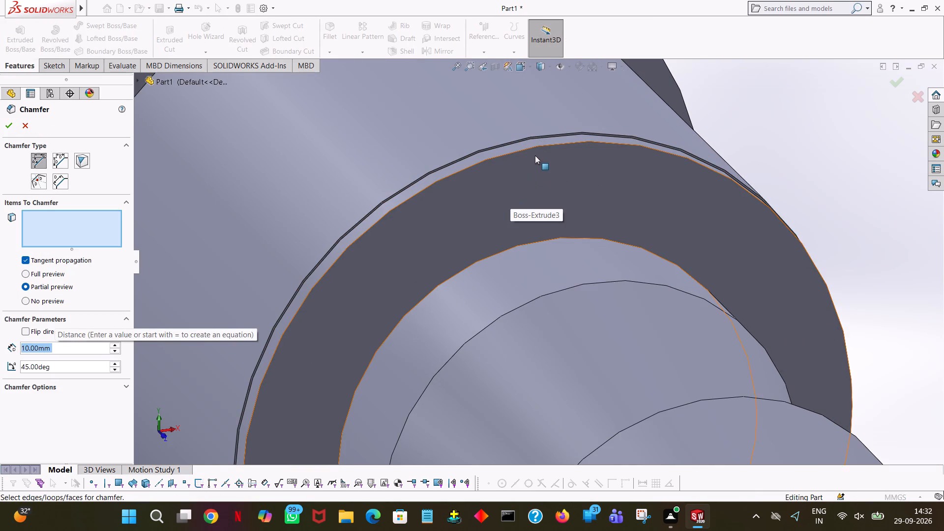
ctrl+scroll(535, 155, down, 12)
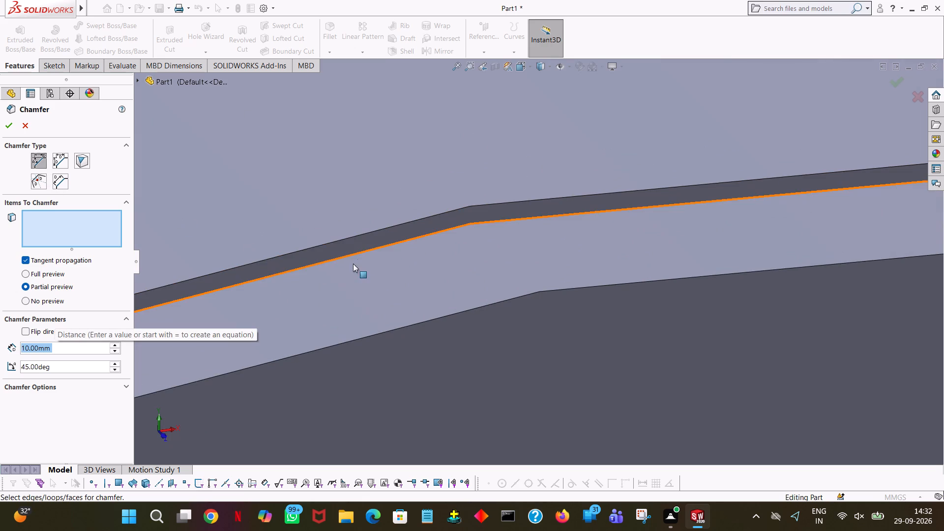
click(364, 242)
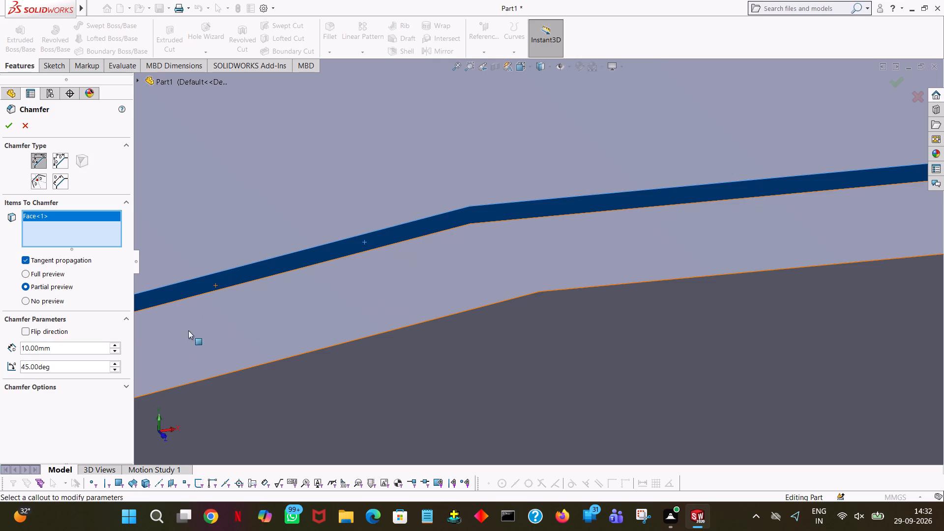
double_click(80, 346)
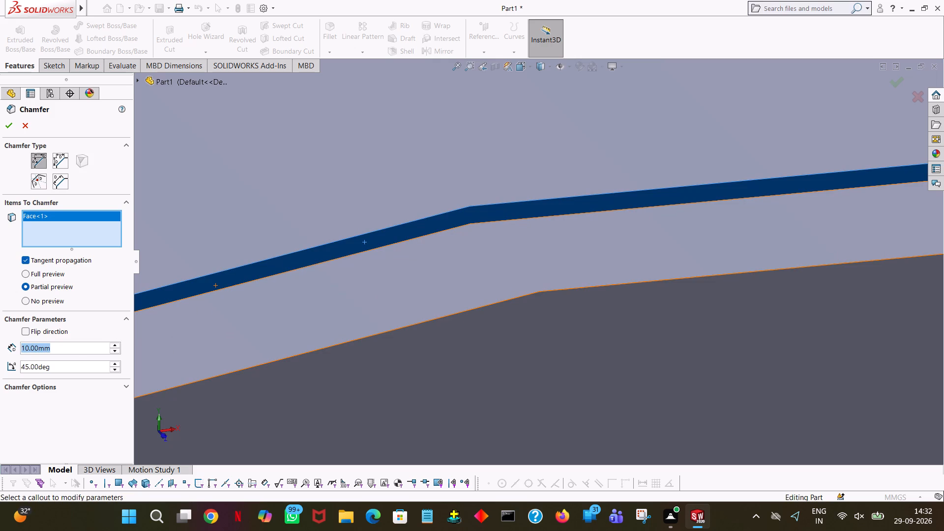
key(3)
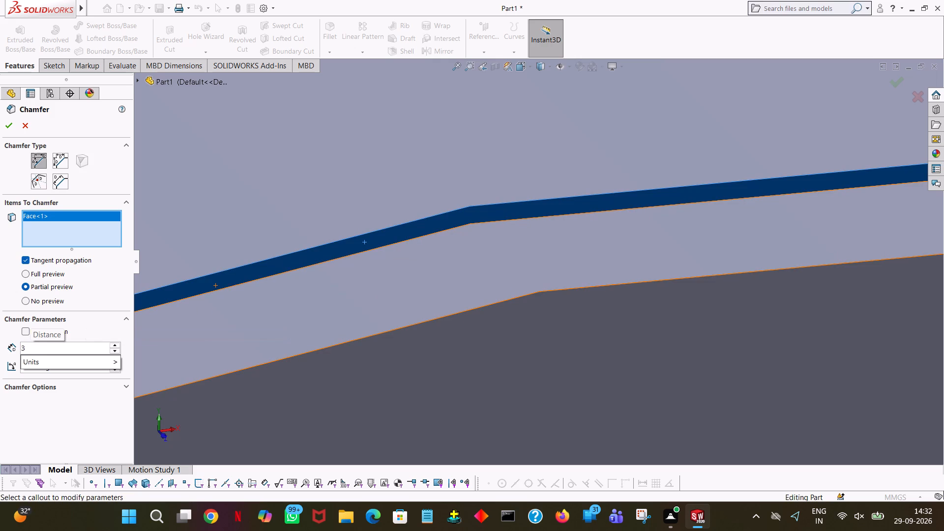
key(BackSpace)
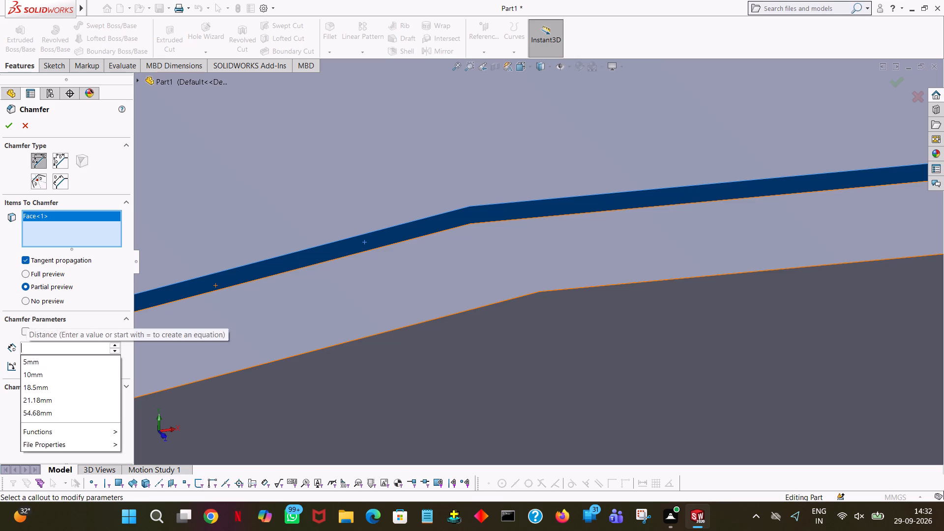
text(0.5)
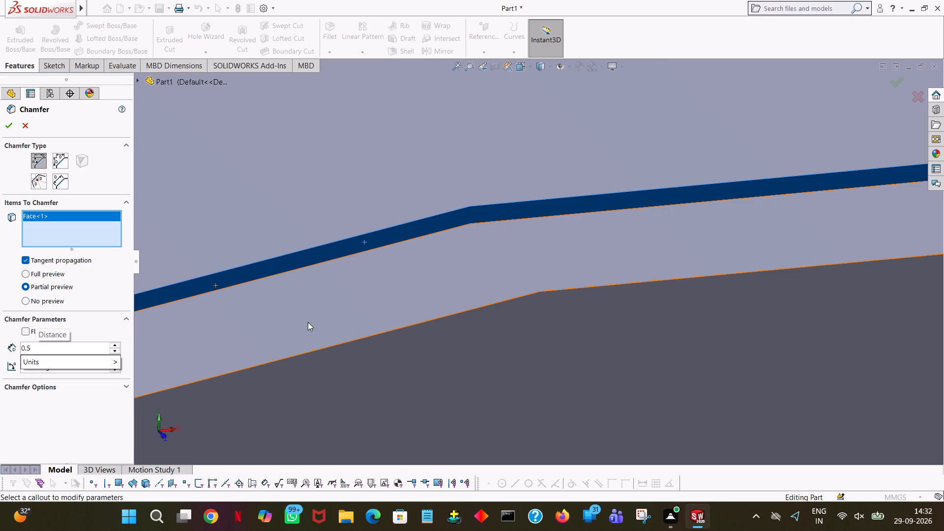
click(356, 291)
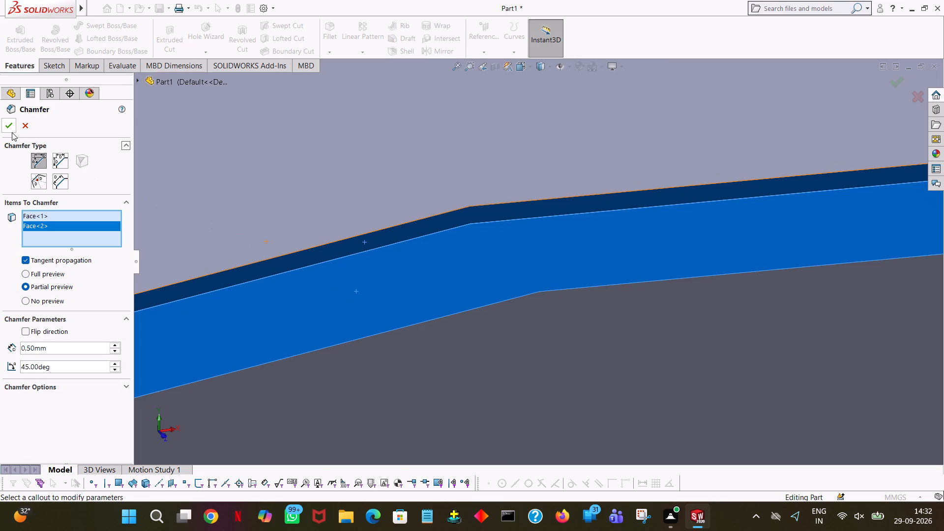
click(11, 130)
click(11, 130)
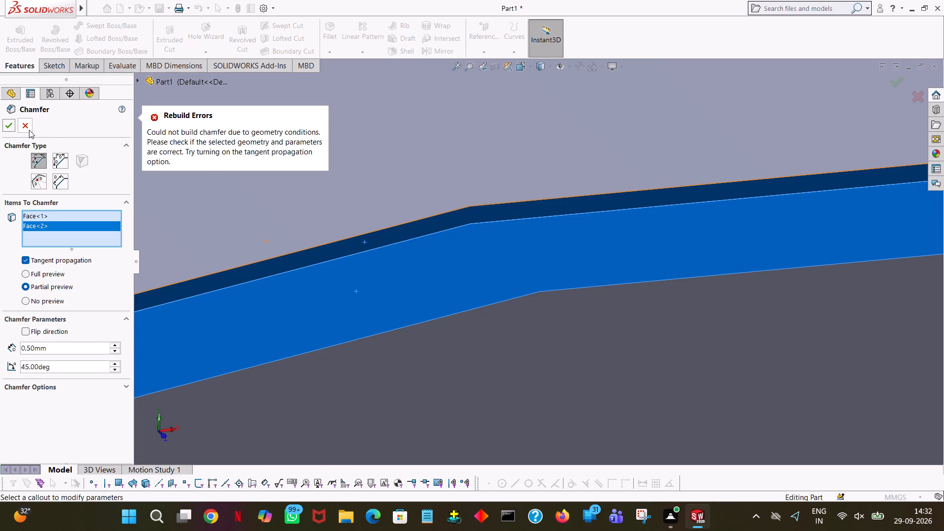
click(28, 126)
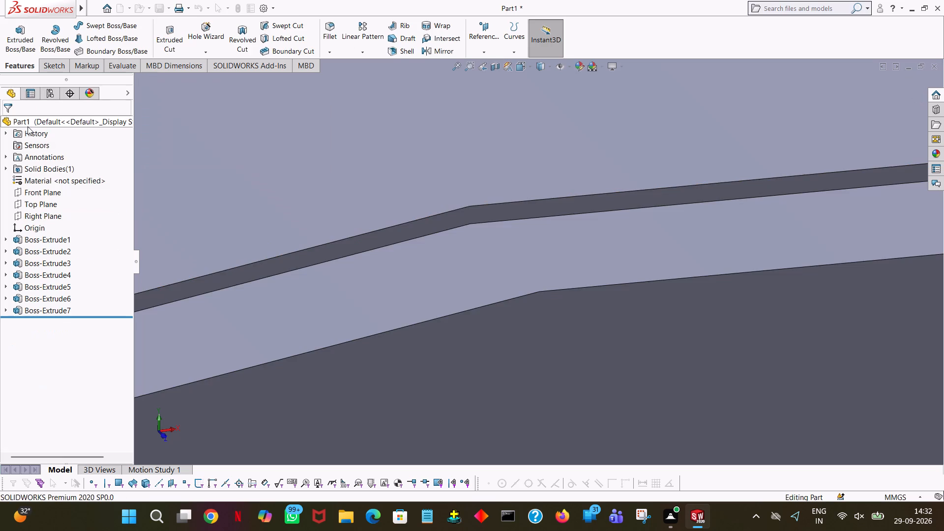
Start another chamfer on the thin annular step face and the adjoining narrow band, trying angle-distance with 10 mm at 45 degrees.
click(327, 54)
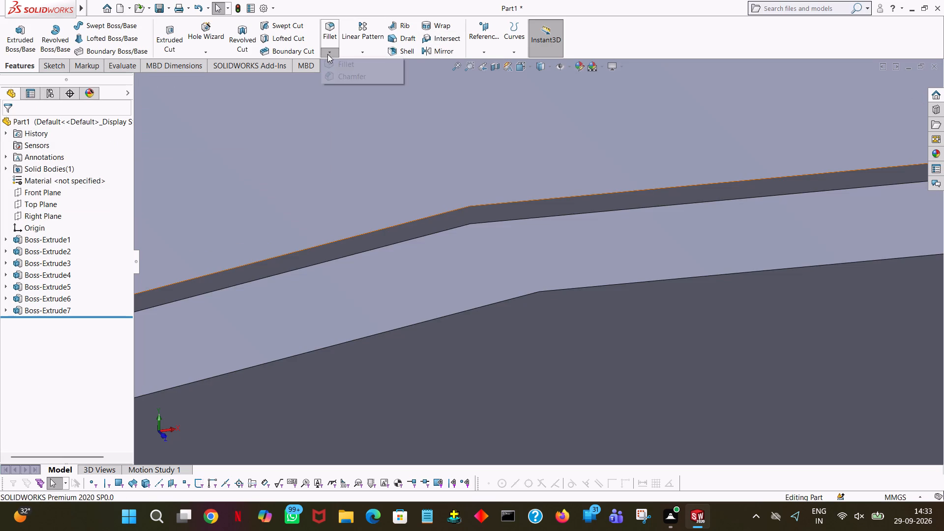
click(333, 71)
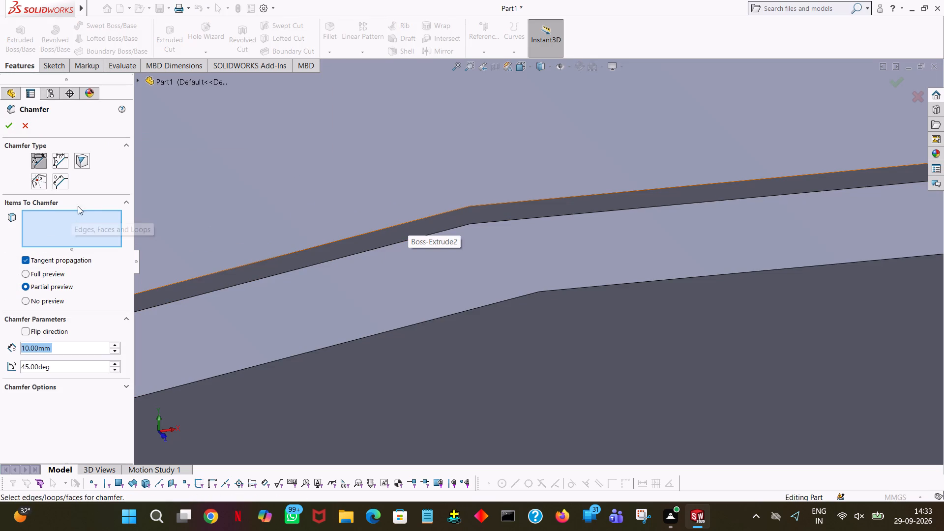
click(370, 230)
click(366, 251)
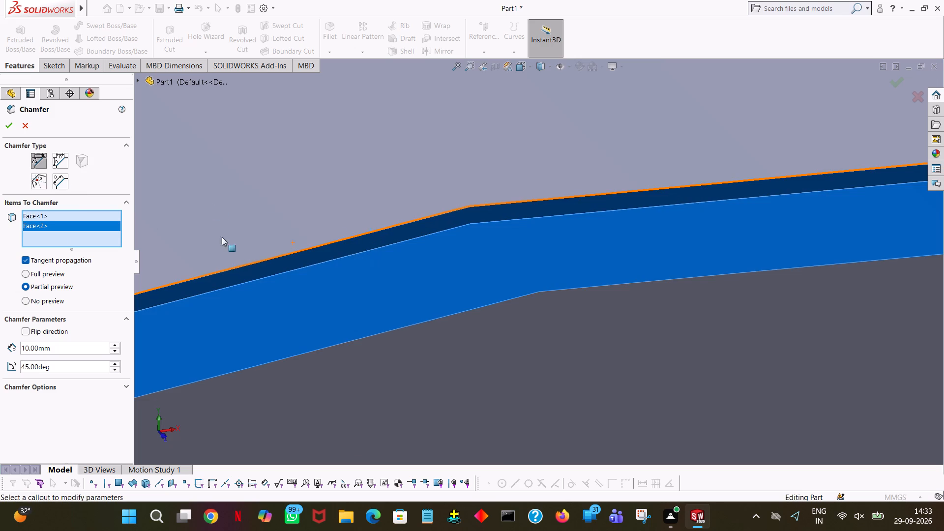
click(5, 124)
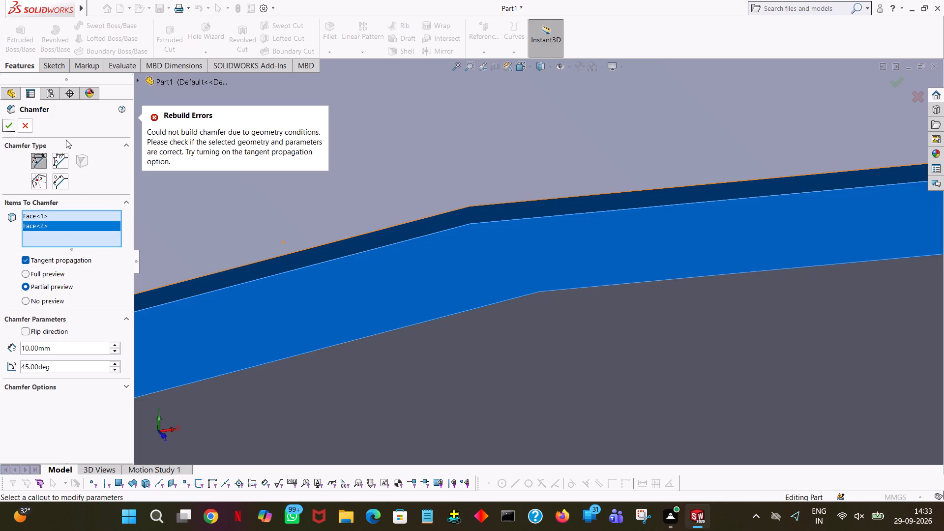
click(25, 333)
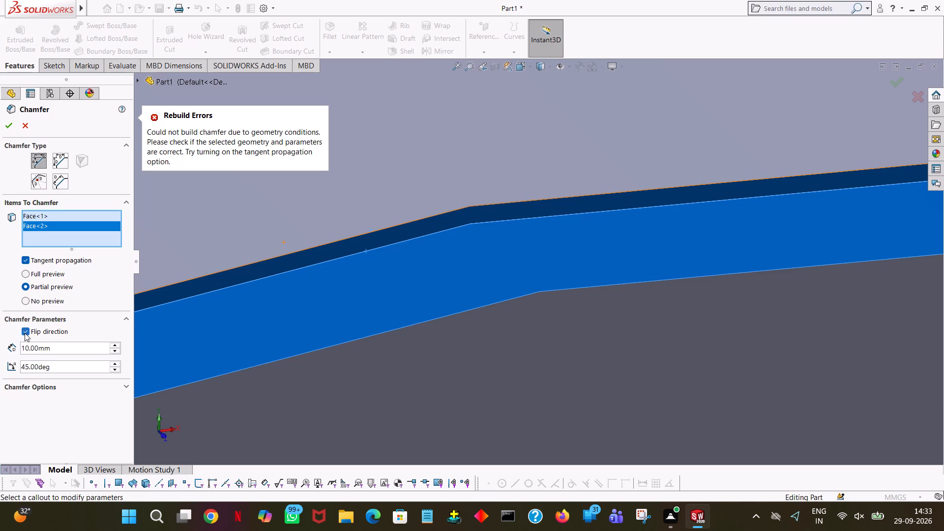
click(25, 333)
Switch to a symmetric face-face chamfer with a 0.5 mm offset, adding the large cylindrical body face to the first face set.
click(37, 186)
click(65, 187)
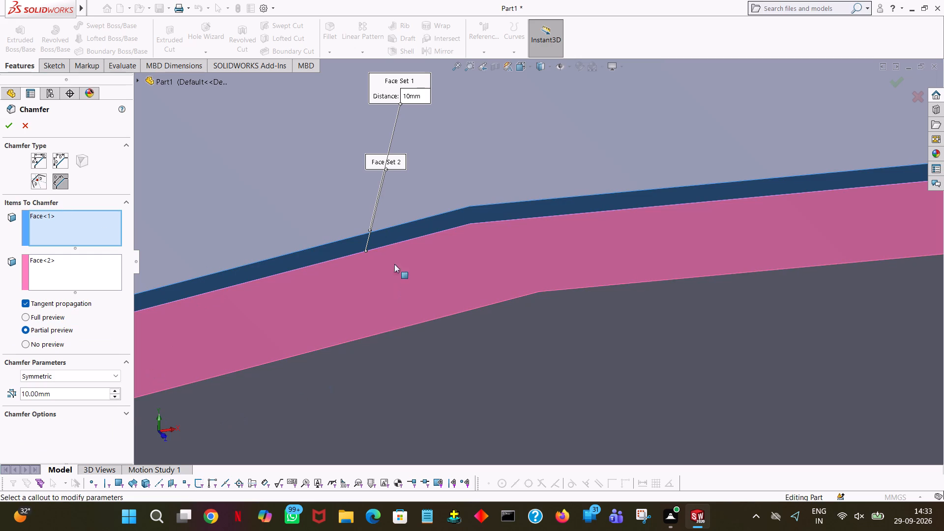
click(394, 234)
click(394, 234)
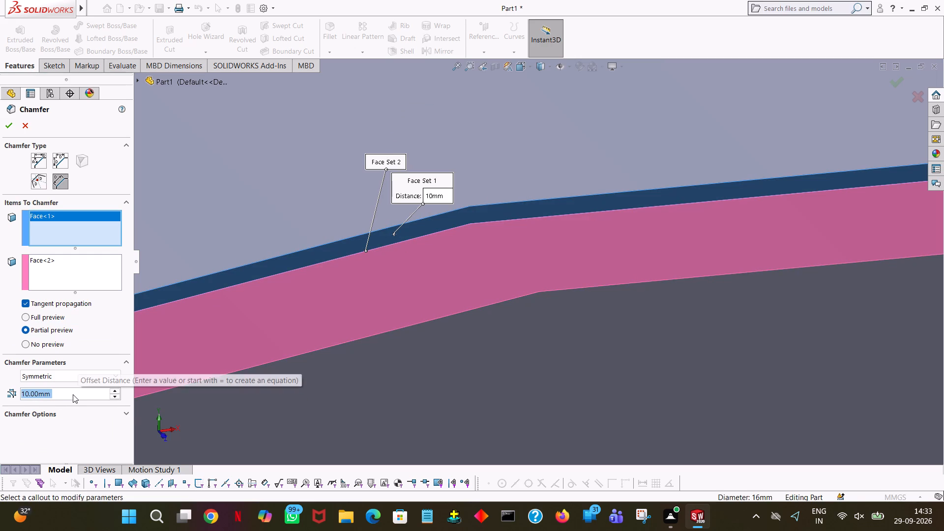
text(0.5)
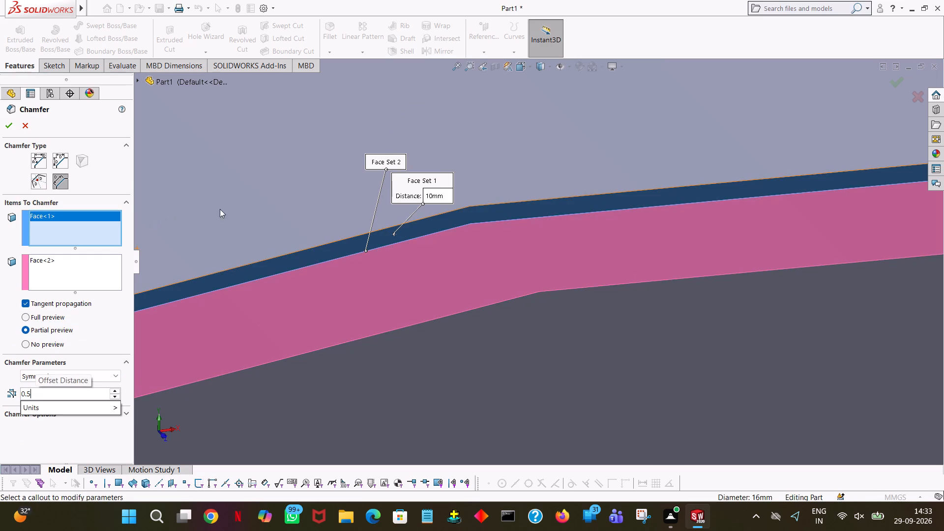
click(235, 206)
click(8, 124)
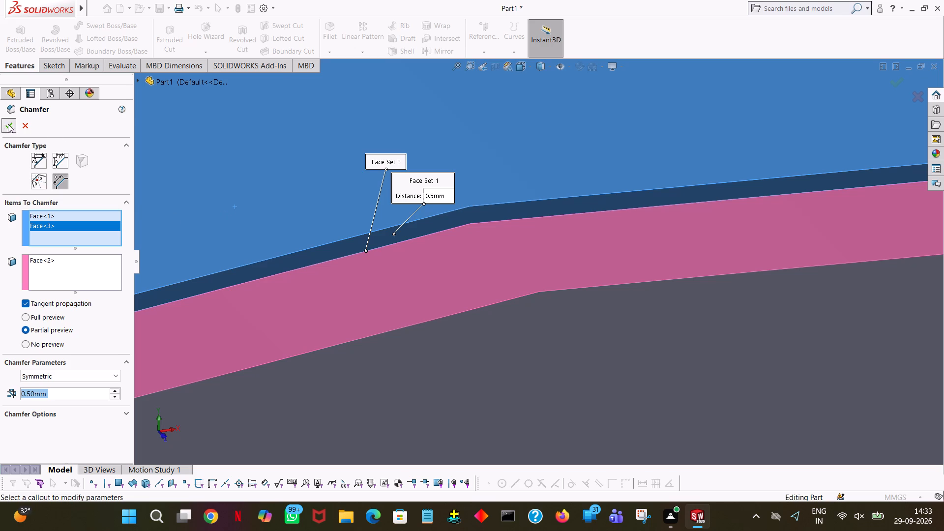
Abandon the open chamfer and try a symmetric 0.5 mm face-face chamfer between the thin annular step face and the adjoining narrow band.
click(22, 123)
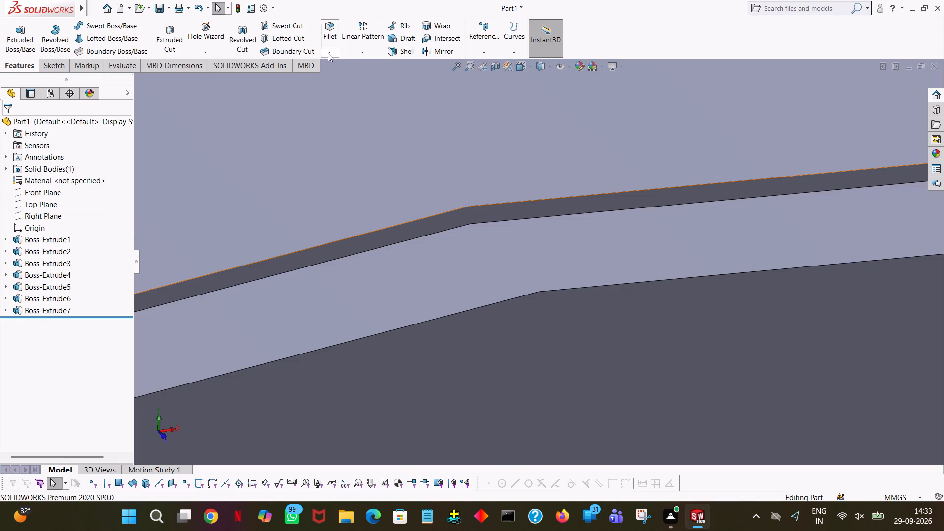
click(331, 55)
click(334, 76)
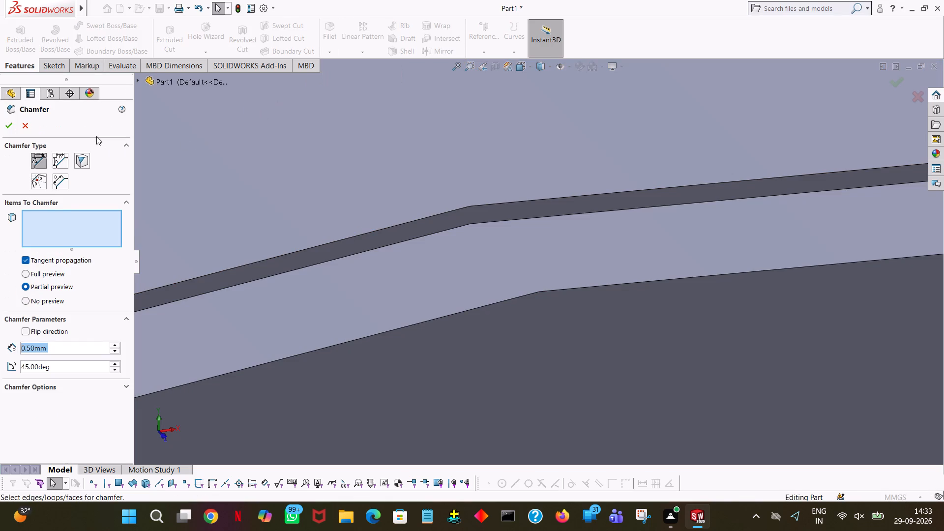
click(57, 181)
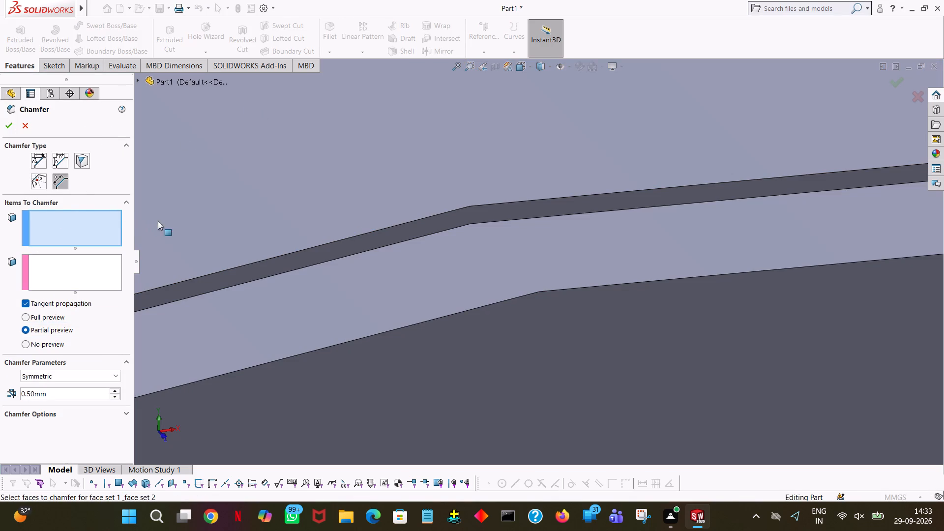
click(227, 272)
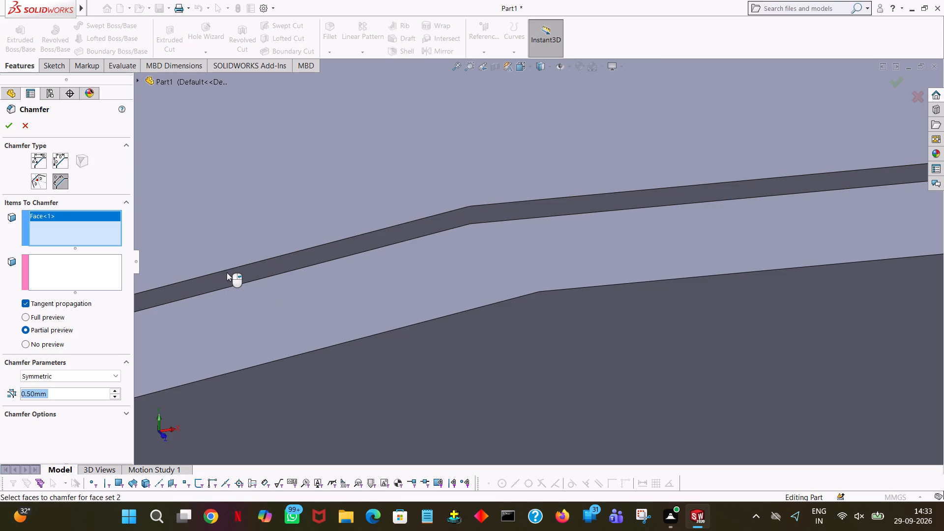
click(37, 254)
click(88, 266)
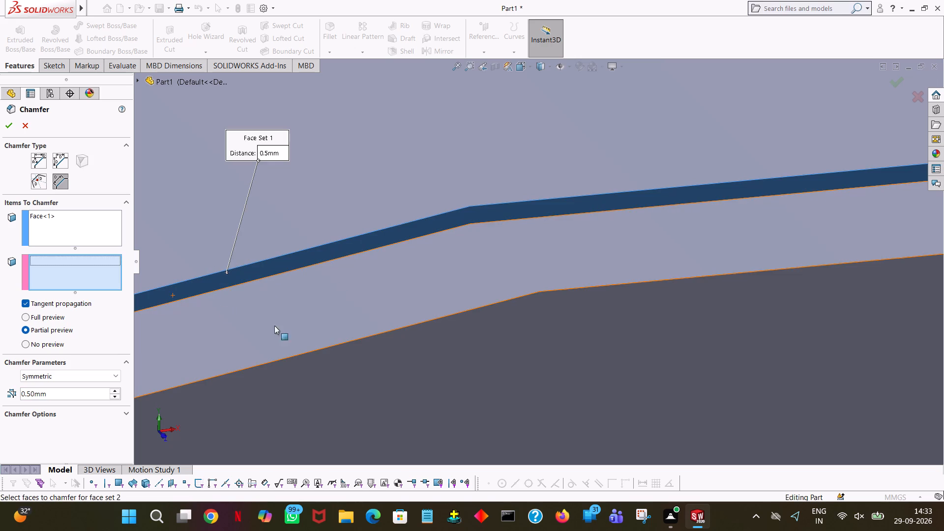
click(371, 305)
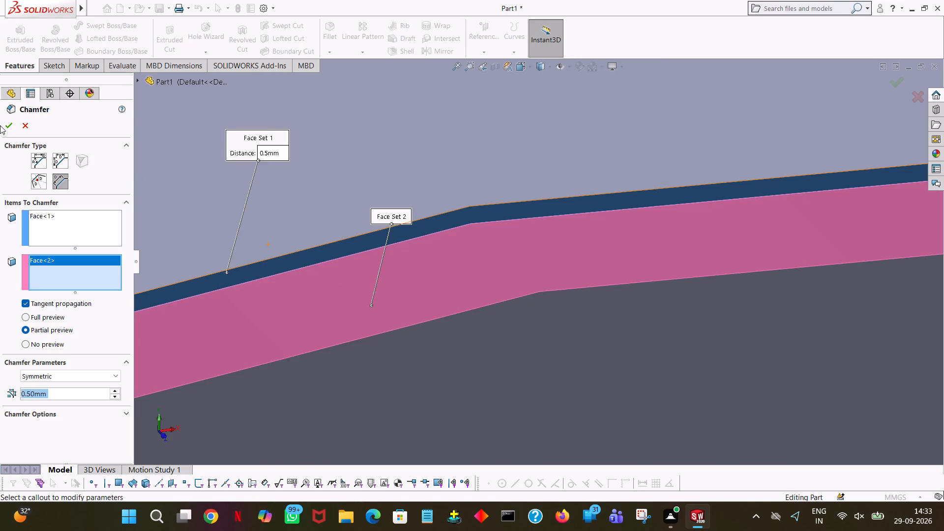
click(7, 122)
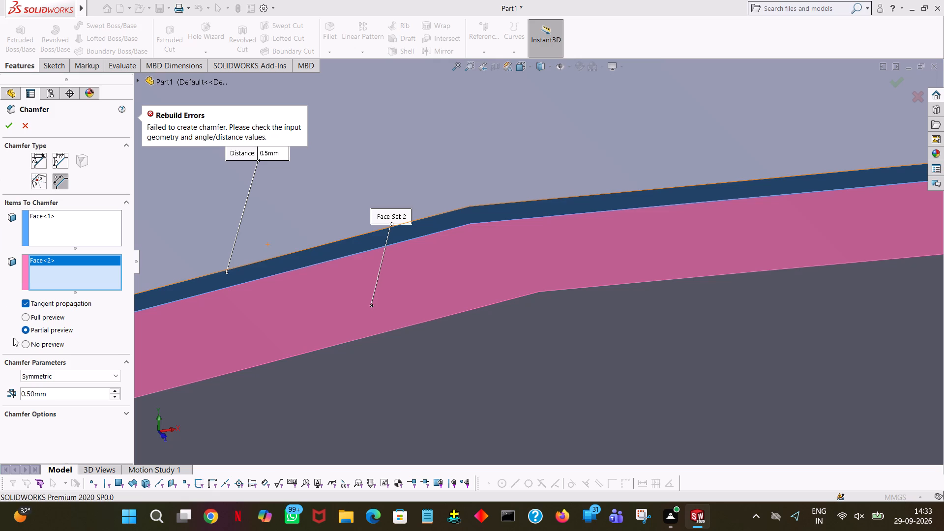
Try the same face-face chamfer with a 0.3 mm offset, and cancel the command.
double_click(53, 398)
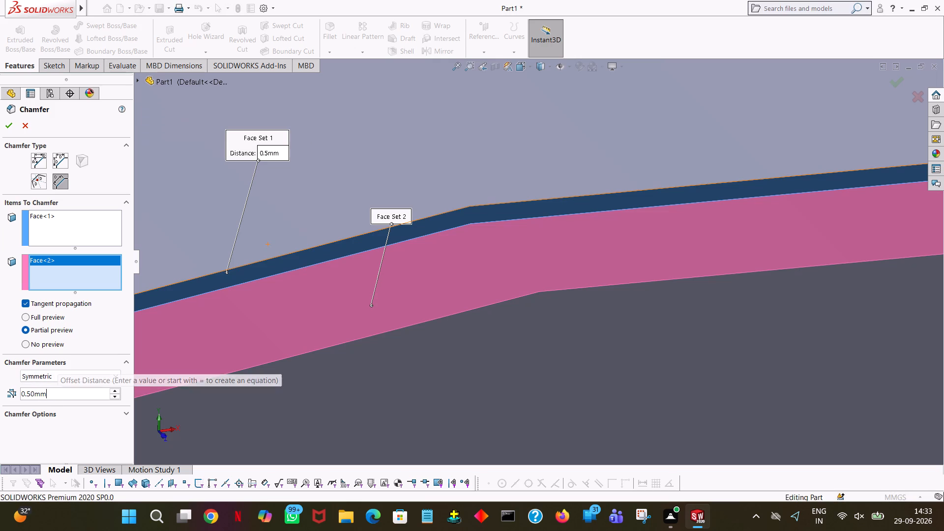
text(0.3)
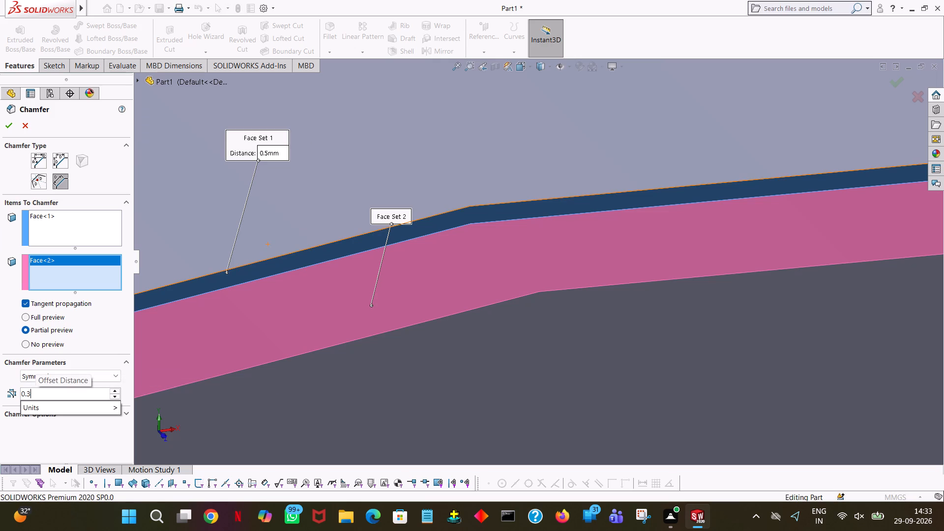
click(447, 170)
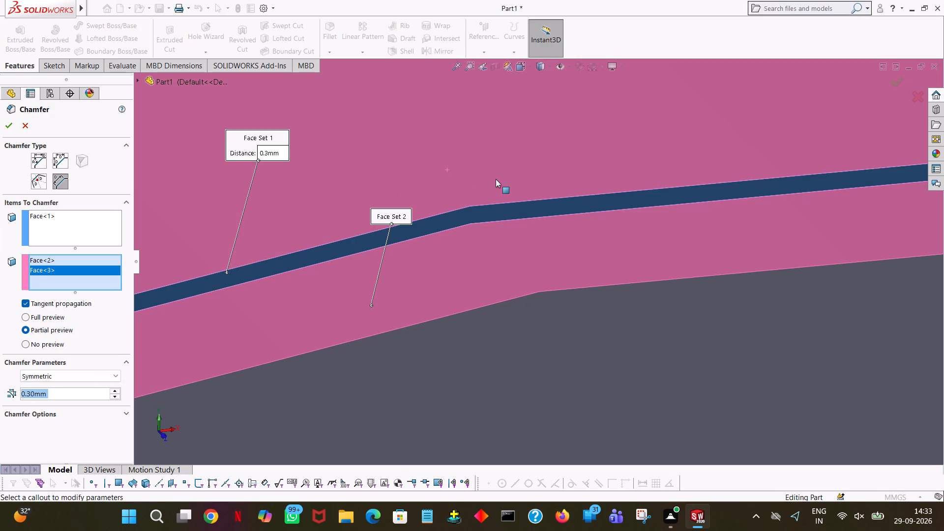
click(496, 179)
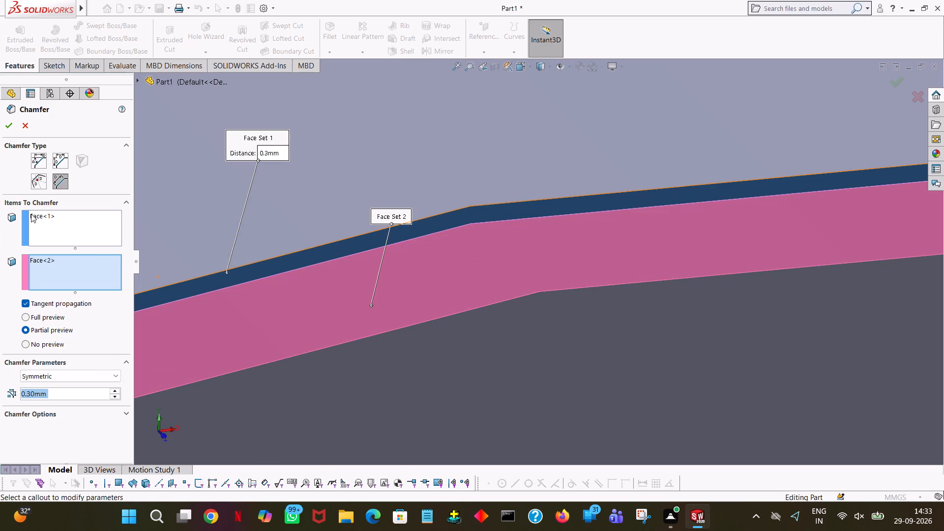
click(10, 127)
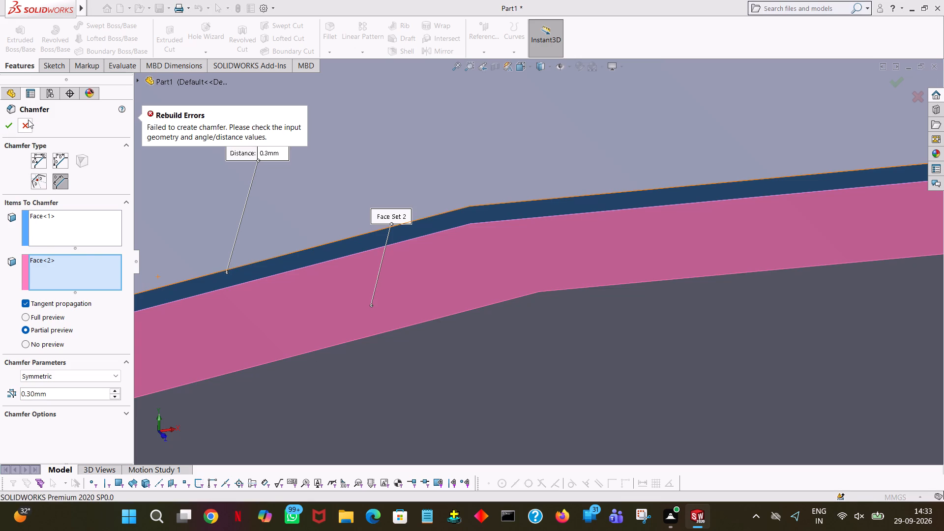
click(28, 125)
Start an extruded-cut sketch on the flange's flat outer end face, viewed face-on.
ctrl+scroll(396, 212, down, 5)
ctrl+scroll(396, 212, up, 14)
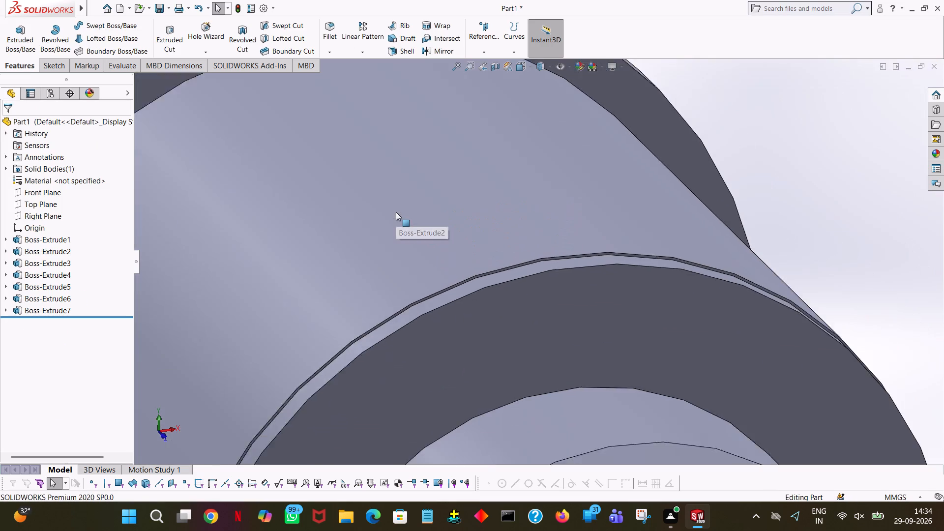
ctrl+scroll(396, 212, up, 10)
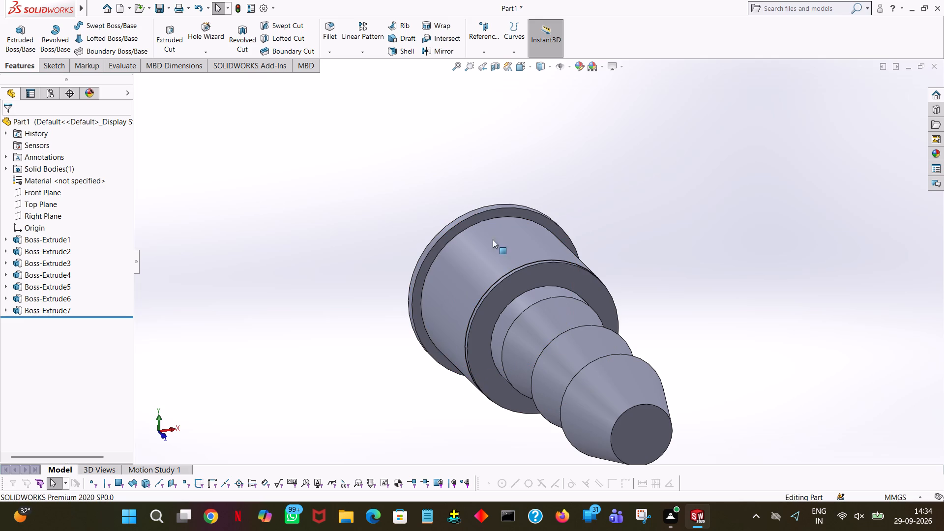
middle_drag(761, 300, 748, 259)
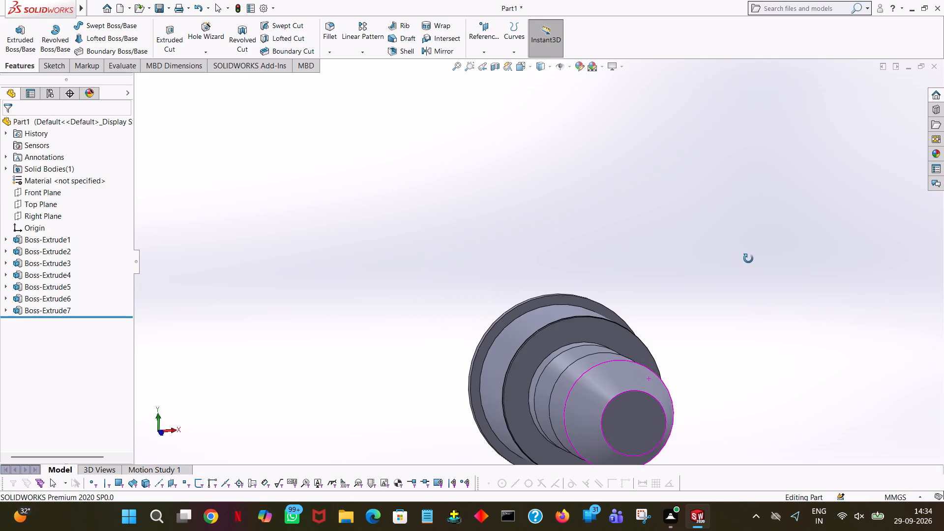
middle_drag(748, 259, 792, 287)
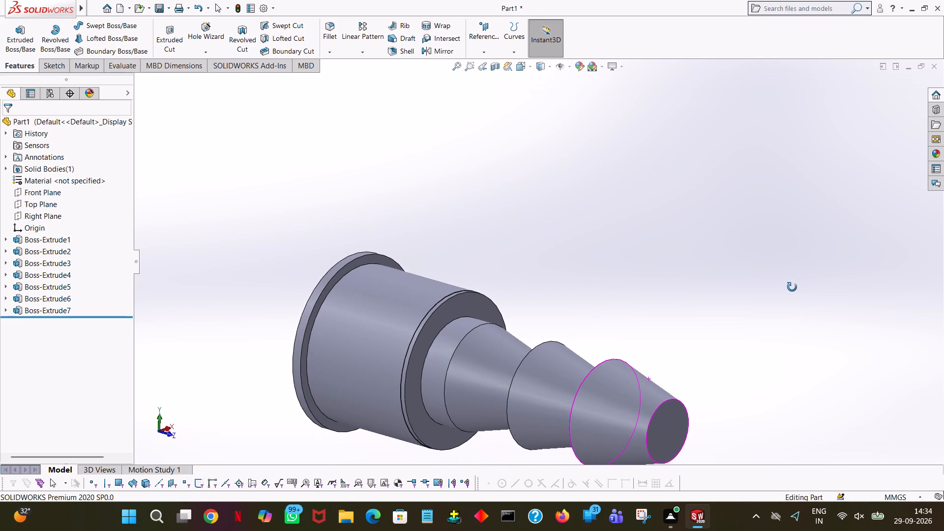
middle_drag(792, 287, 792, 290)
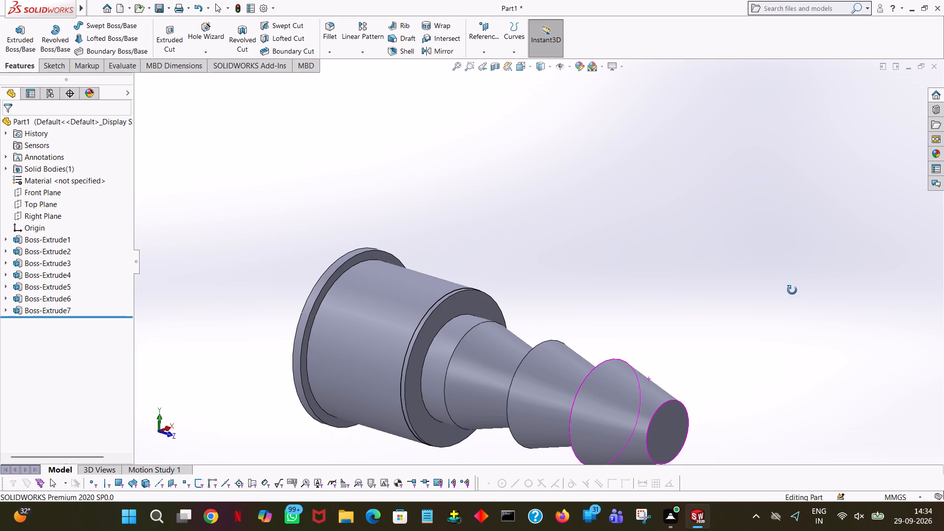
middle_drag(792, 290, 841, 294)
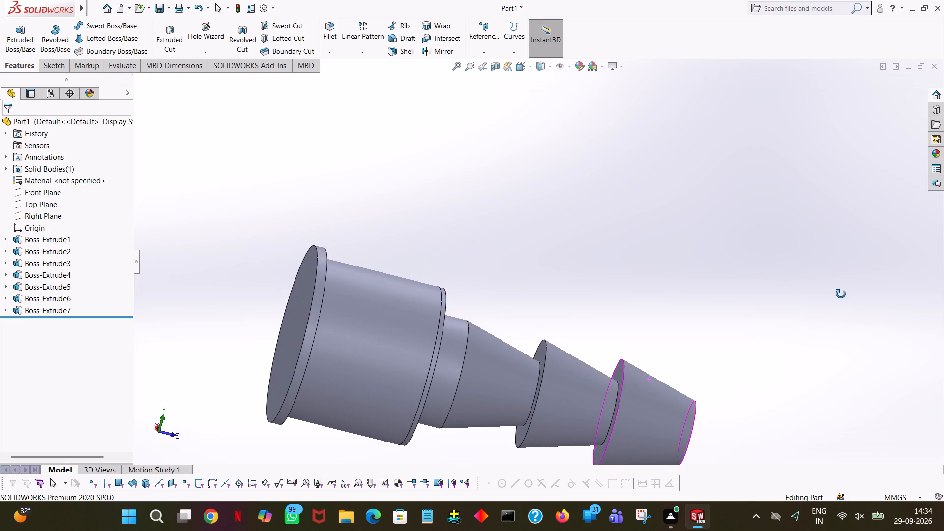
middle_drag(841, 294, 875, 299)
middle_drag(889, 293, 916, 300)
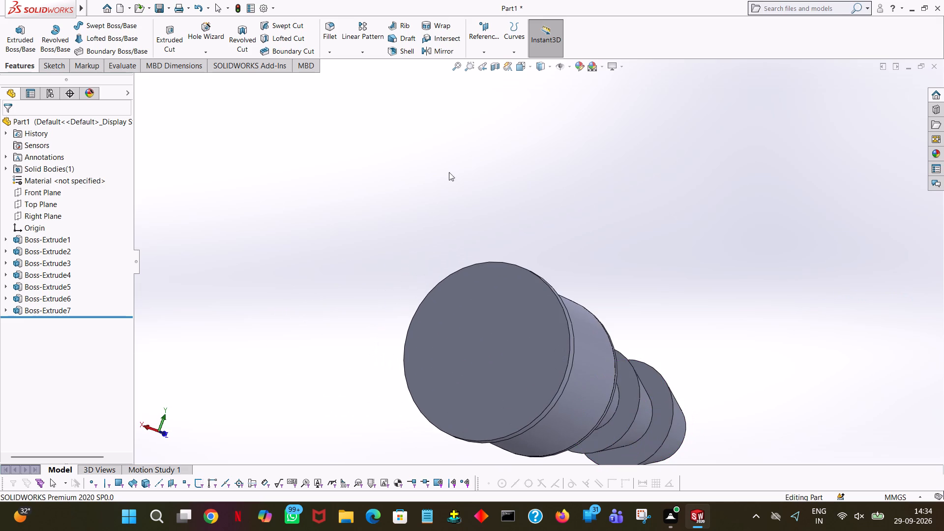
click(177, 40)
click(468, 355)
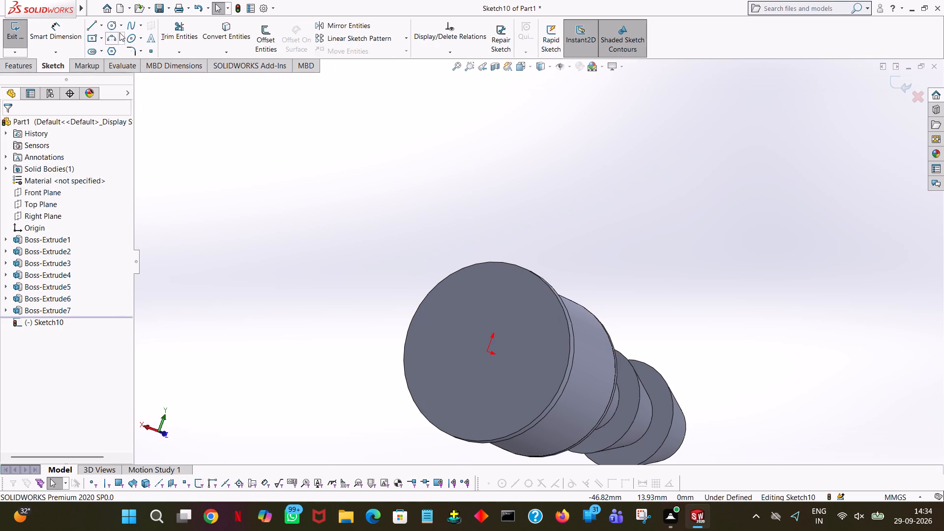
key(space)
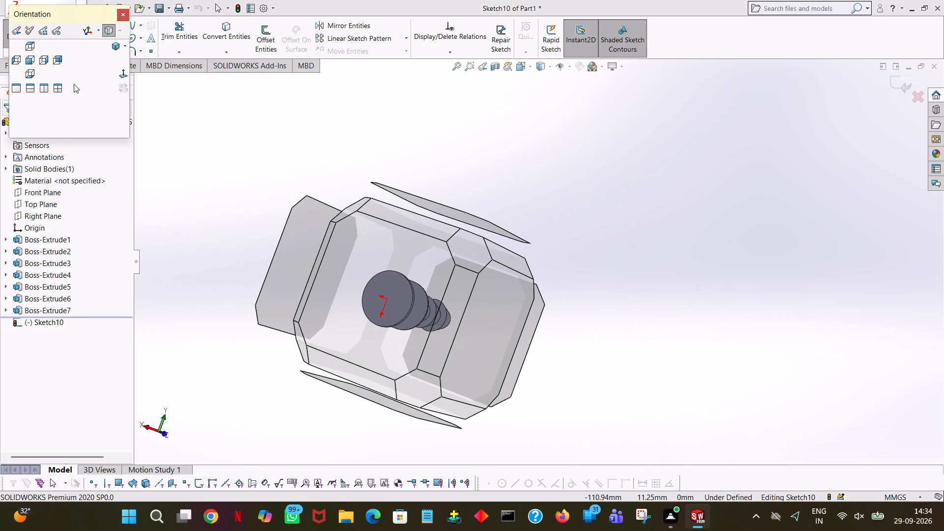
click(124, 71)
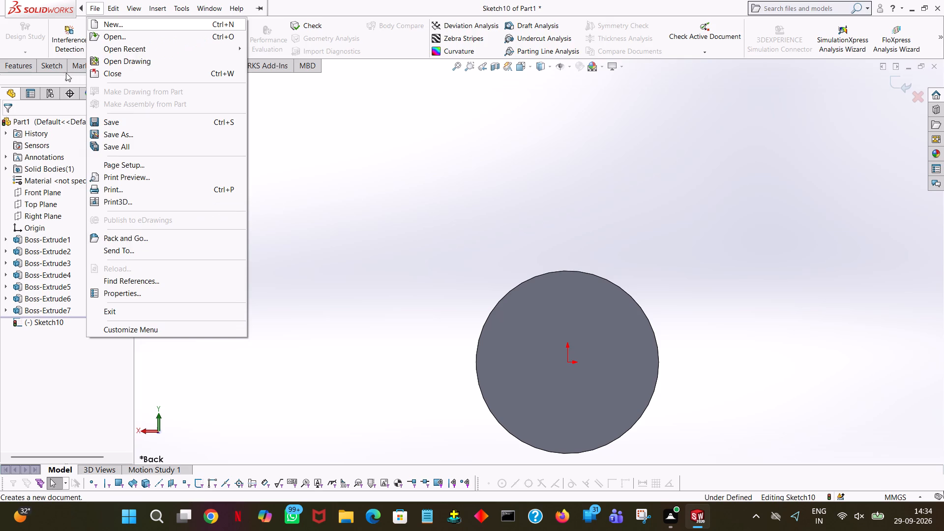
Sketch a circle of 5.5 mm radius centred on the origin of the flange end face.
click(58, 66)
click(107, 24)
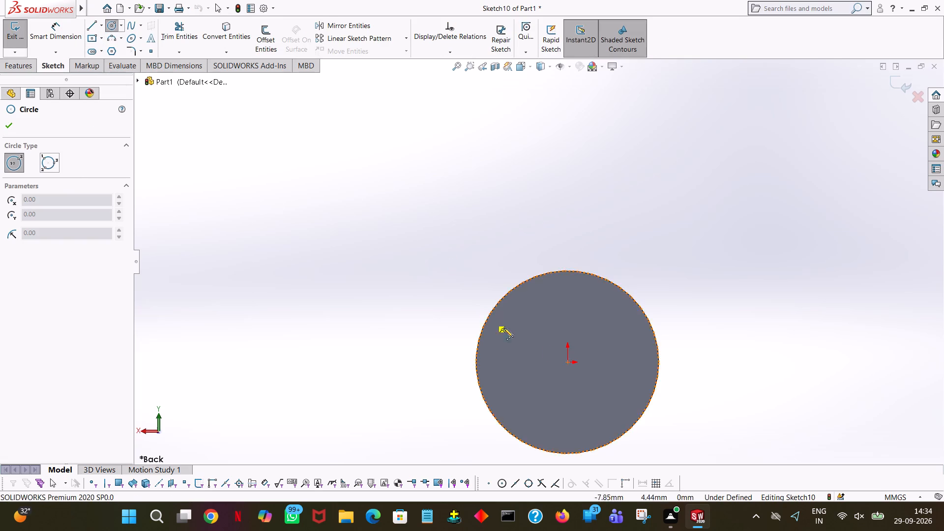
click(567, 364)
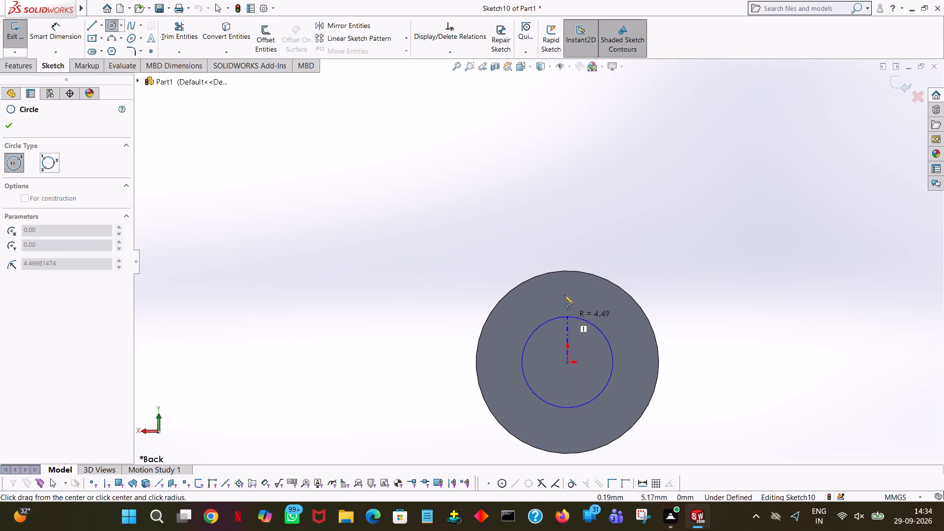
click(561, 291)
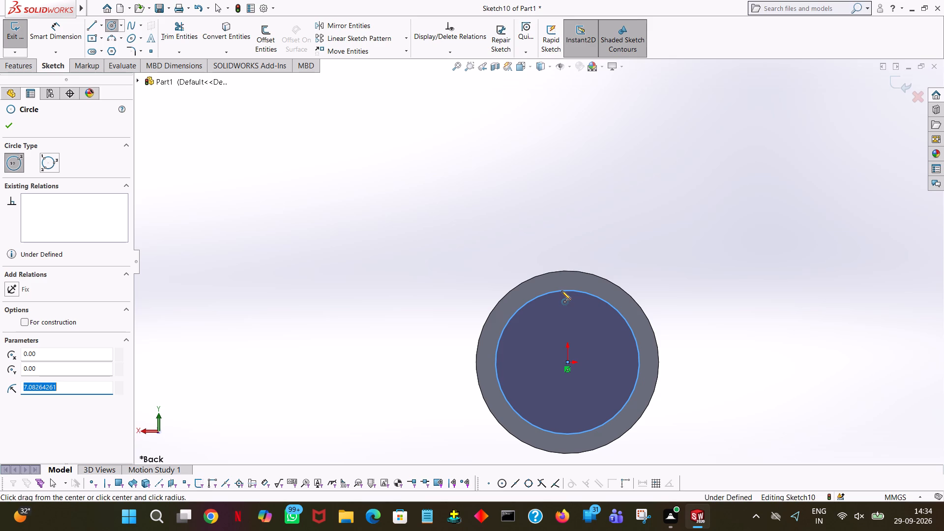
text(5.5/)
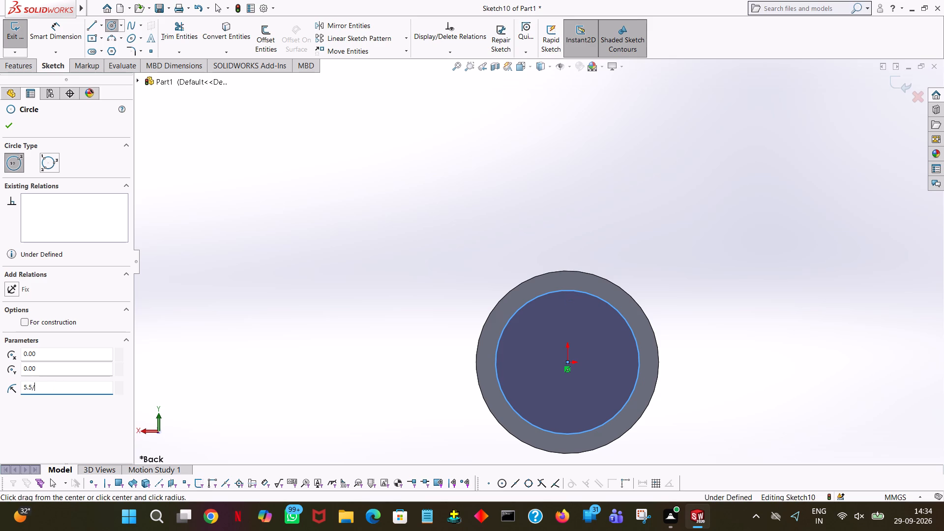
key(BackSpace)
key(Return)
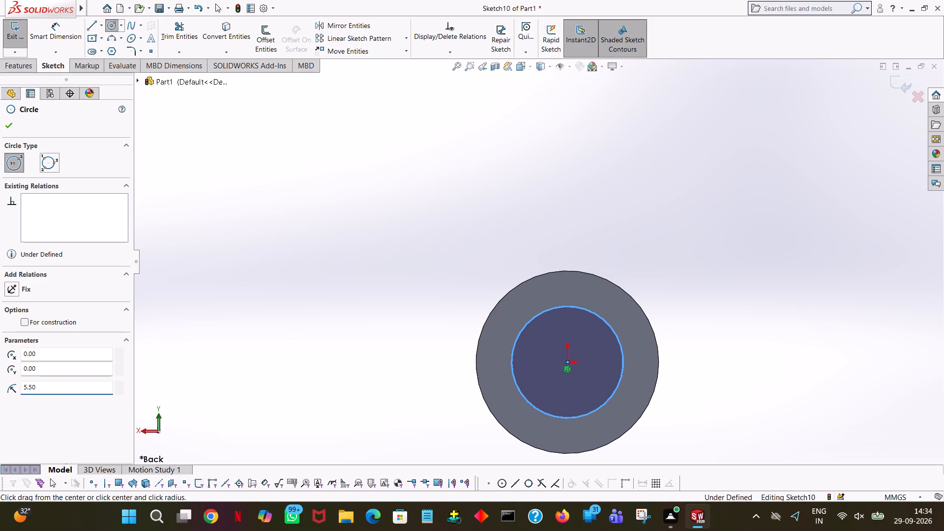
click(10, 123)
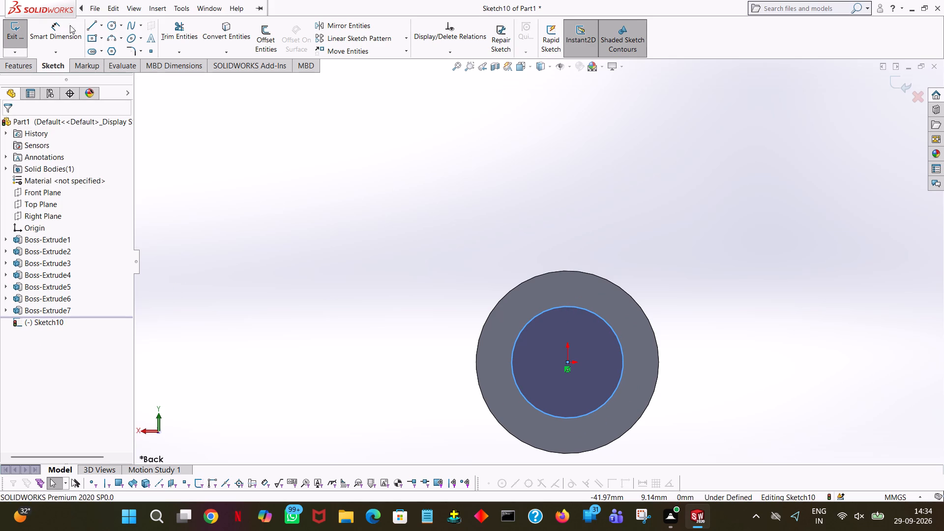
Cut the 5.5 mm radius circle as a blind extruded cut 12 mm deep into the body from the flange end.
click(17, 64)
click(178, 42)
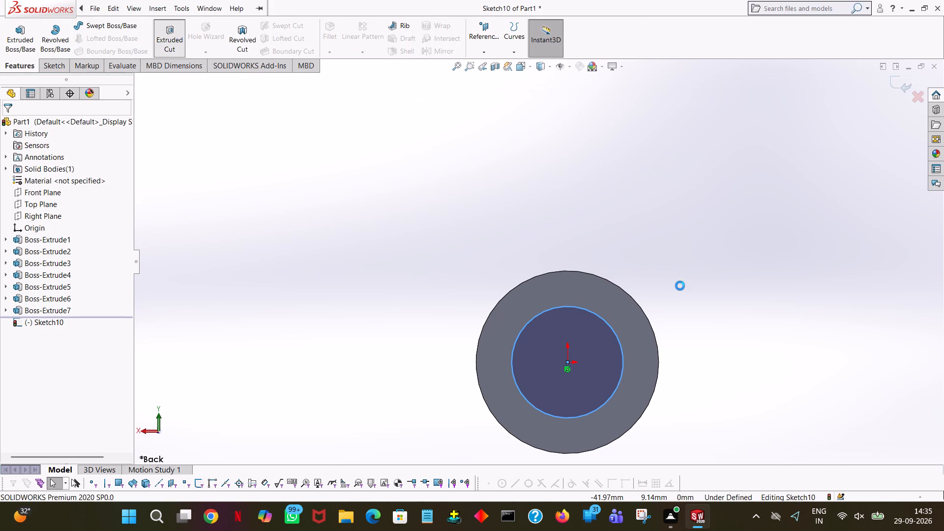
middle_drag(798, 323, 691, 326)
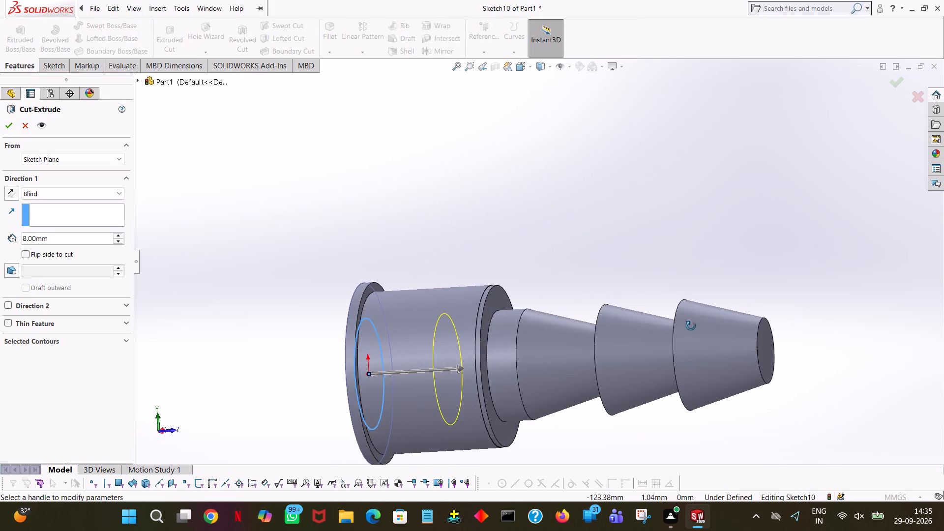
middle_drag(691, 326, 701, 321)
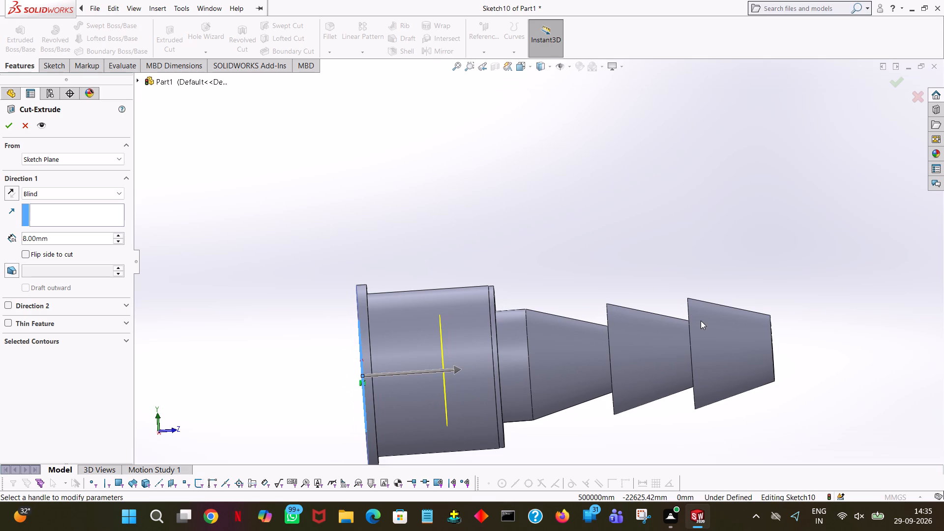
double_click(79, 237)
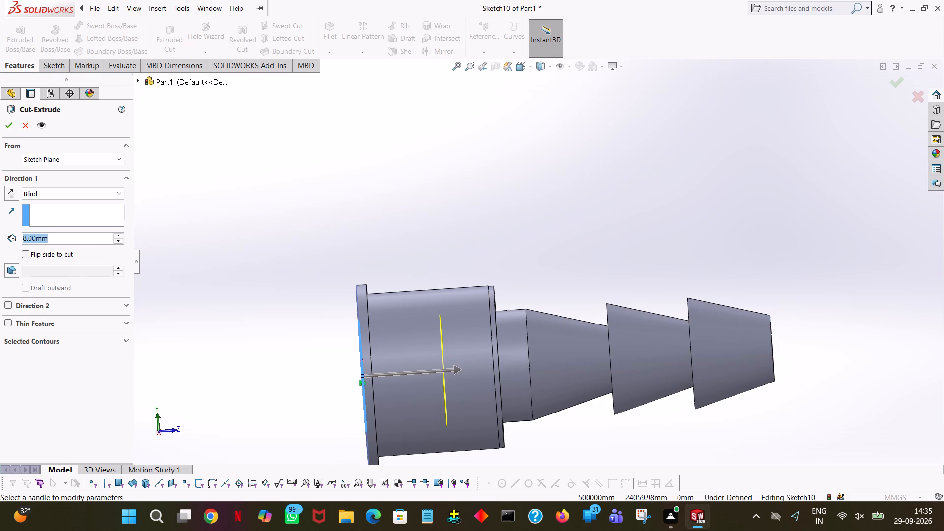
text(12)
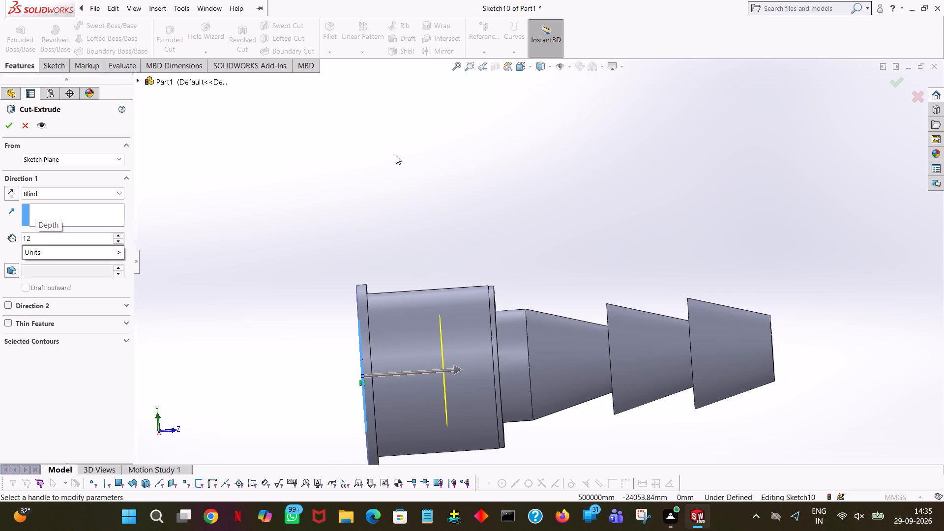
click(438, 160)
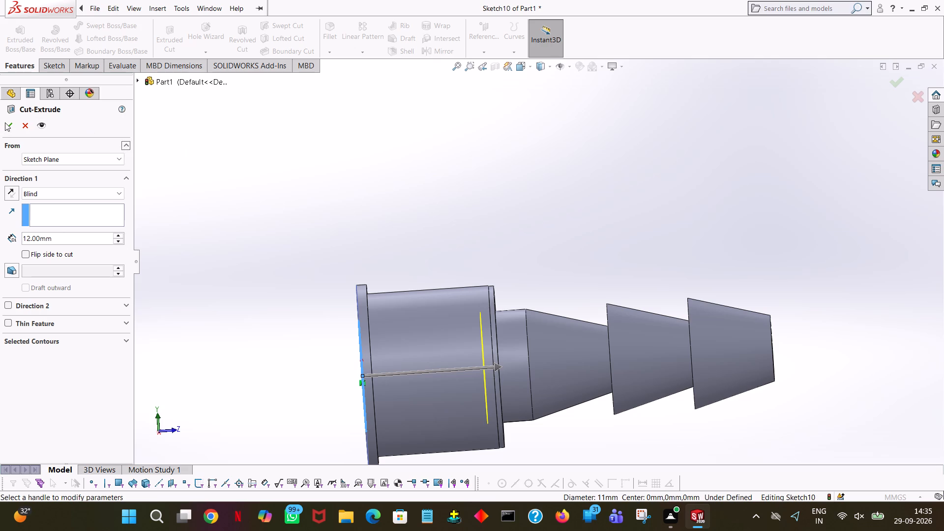
click(5, 122)
click(651, 221)
Start an extruded-cut sketch on the bore's flat floor and draw an origin-centred circle with a radius of 5.1/2 (2.55) mm.
middle_drag(675, 222, 679, 222)
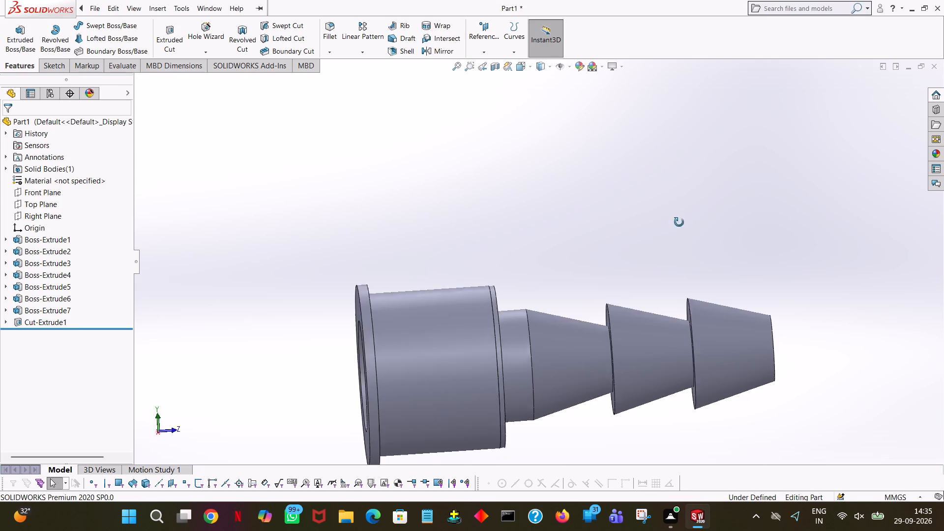
middle_drag(679, 222, 774, 194)
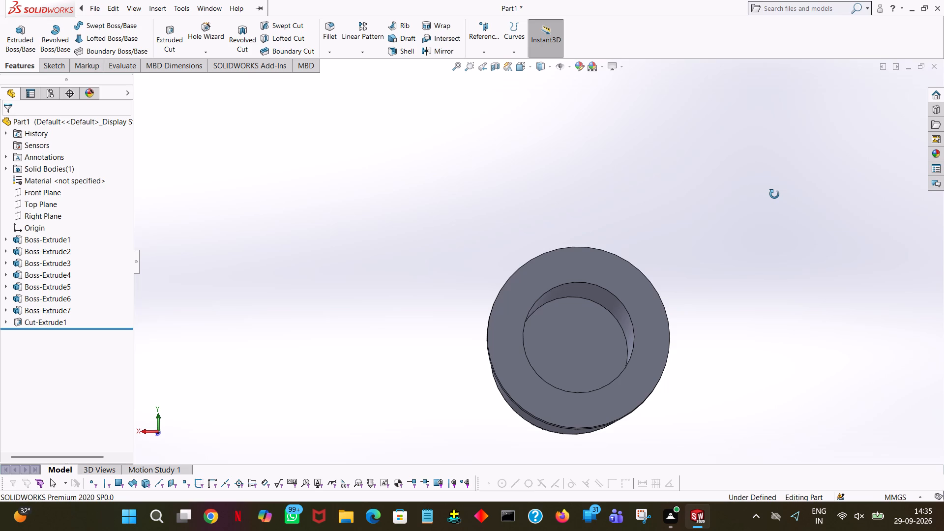
middle_drag(774, 194, 779, 203)
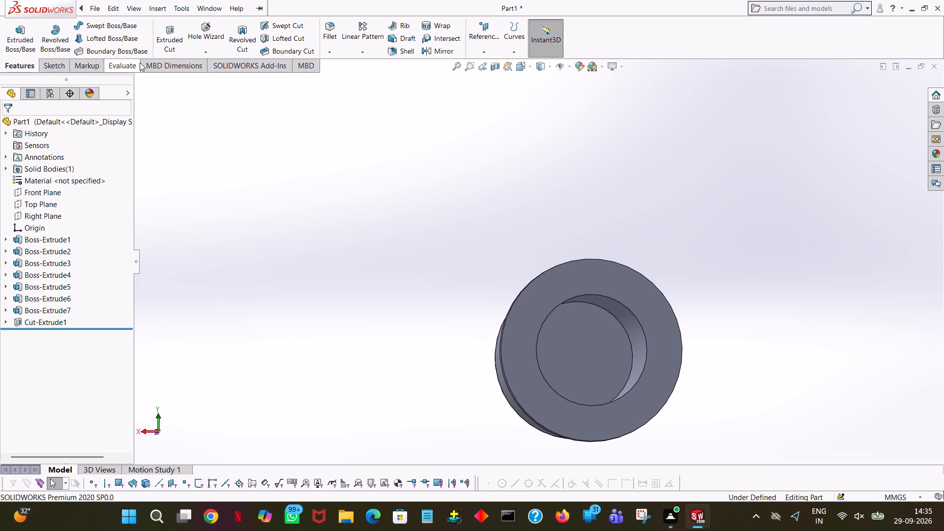
click(163, 28)
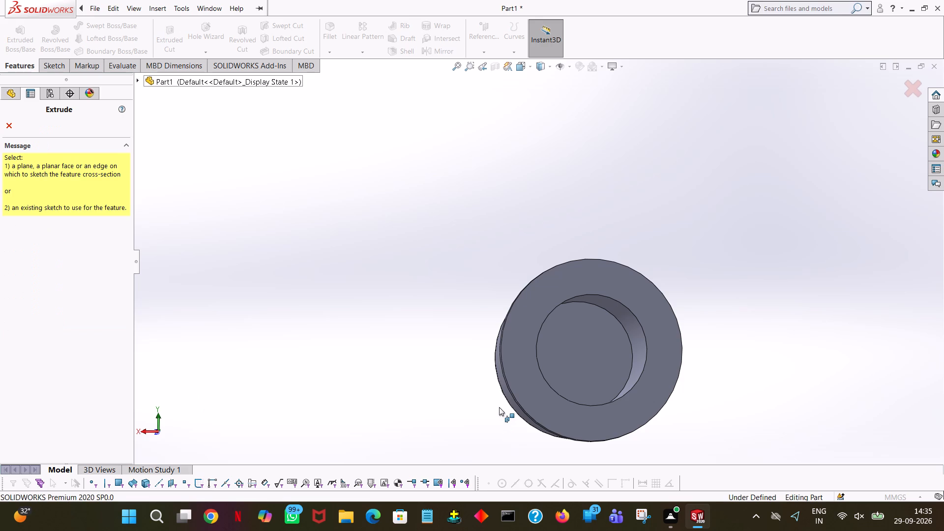
click(596, 342)
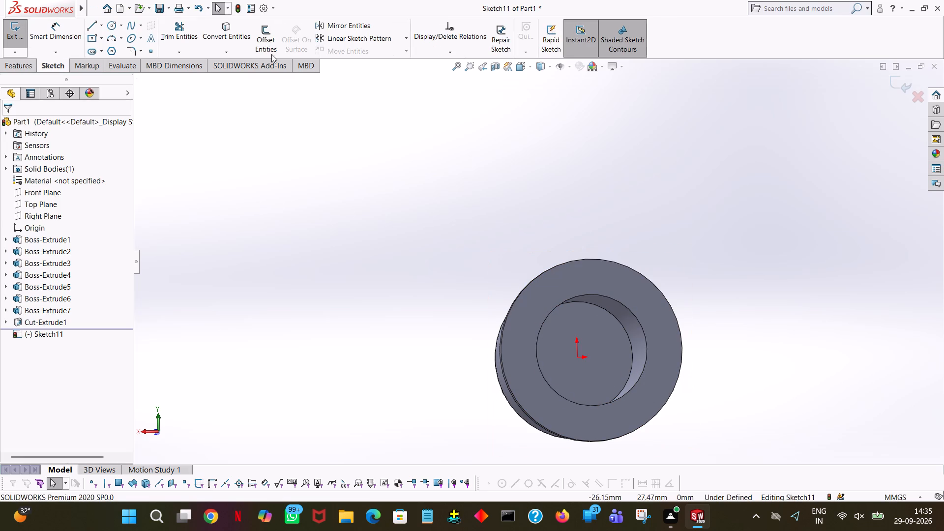
key(space)
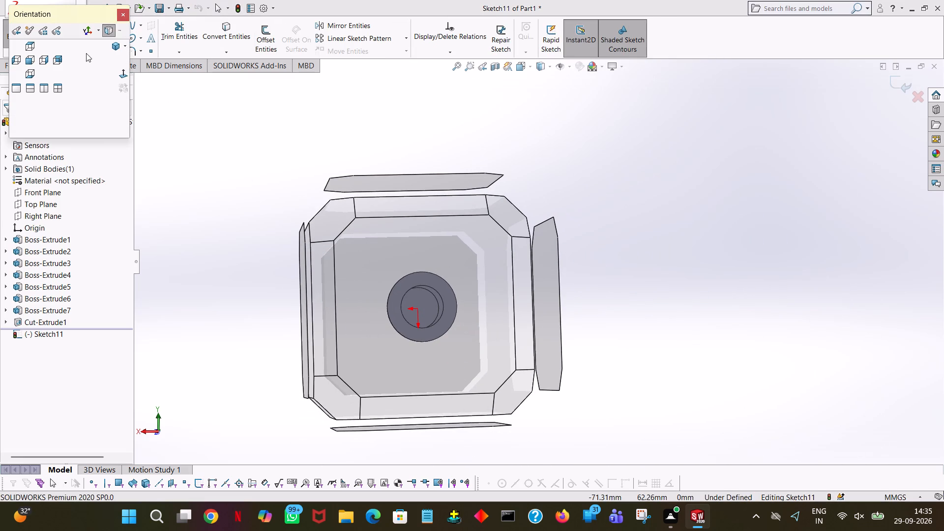
click(124, 73)
click(108, 27)
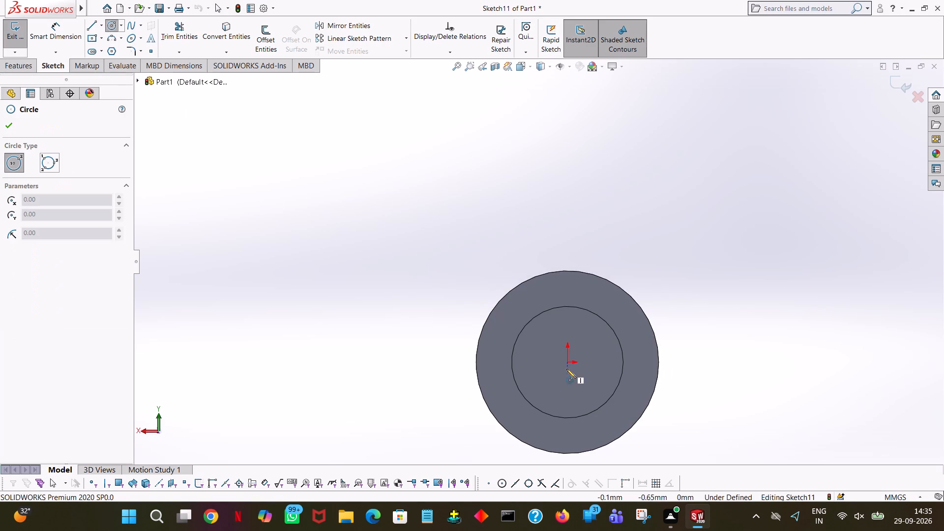
click(567, 361)
click(571, 320)
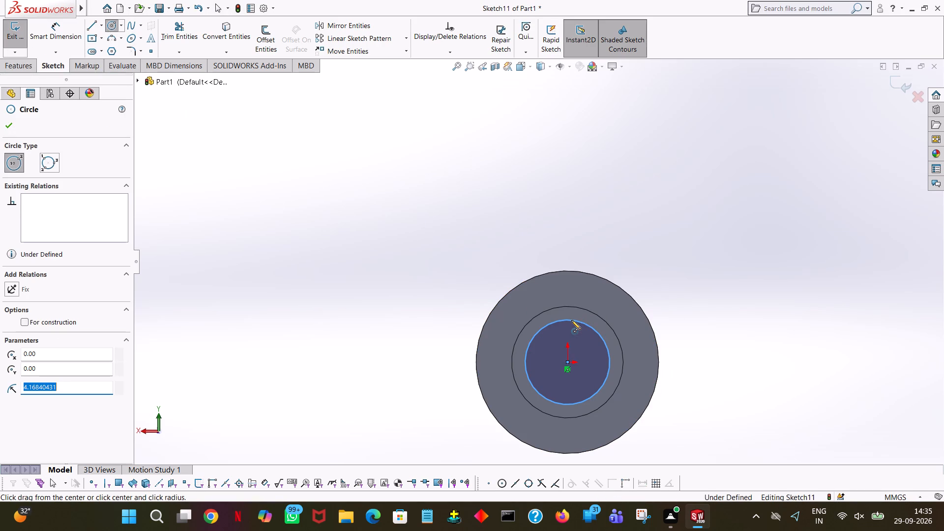
text(5.1/2)
key(Return)
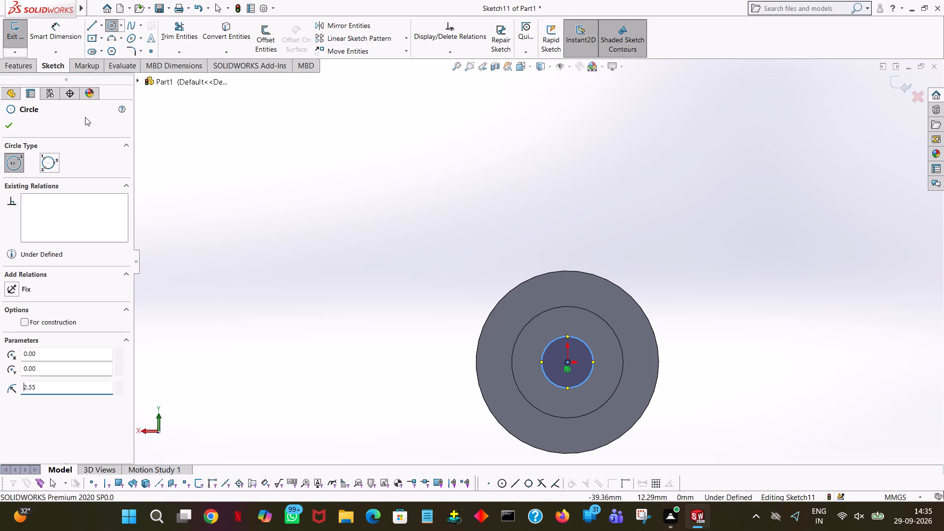
click(3, 129)
Cut the 2.55 mm radius circle with a blind depth of 38 mm from the bore floor out through the barbed tip.
middle_drag(803, 285, 674, 322)
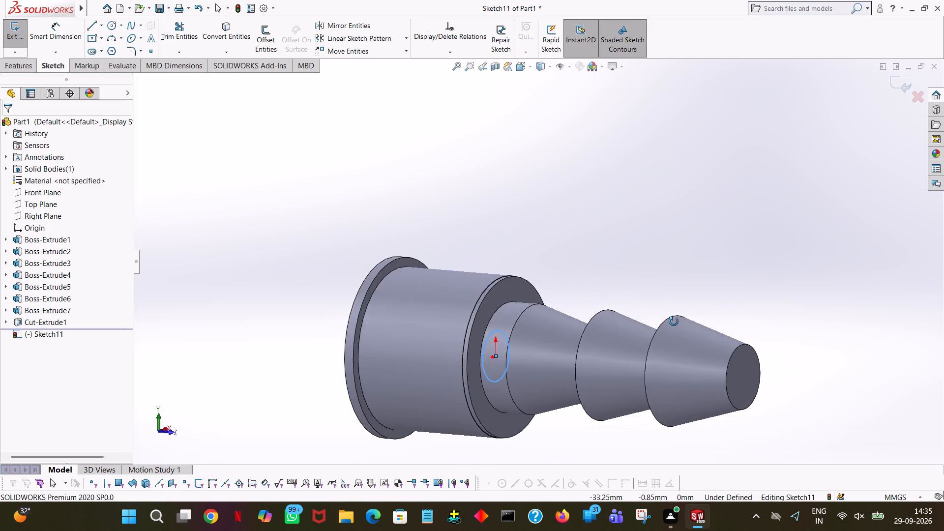
middle_drag(674, 322, 707, 295)
click(14, 65)
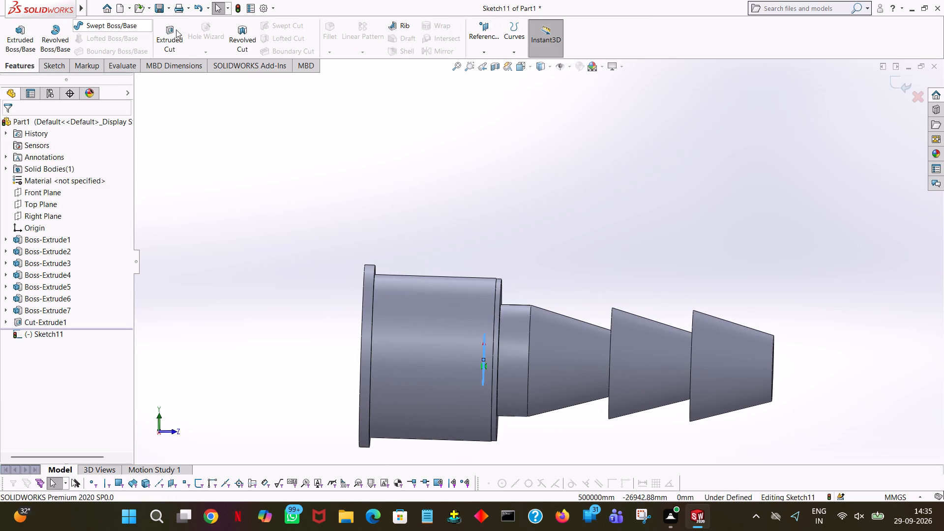
click(177, 29)
drag(619, 361, 862, 338)
middle_drag(943, 302, 788, 294)
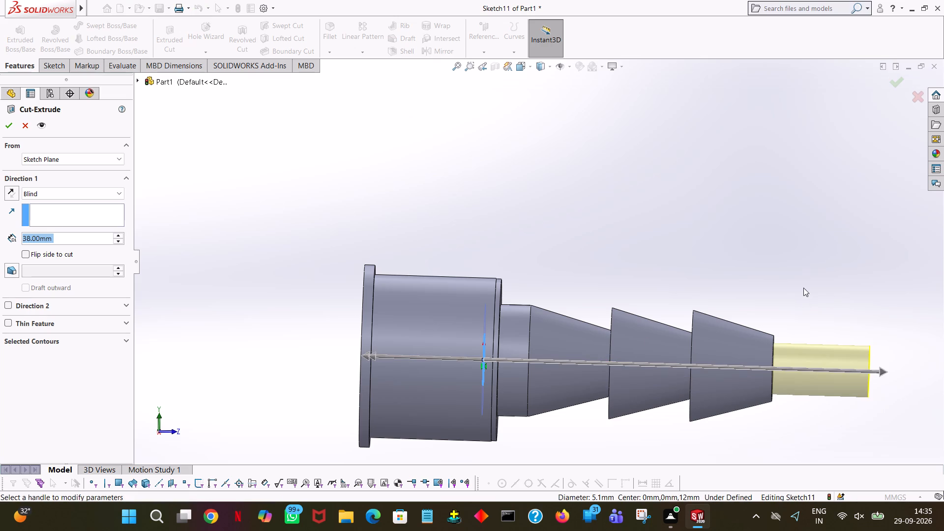
middle_drag(804, 288, 720, 296)
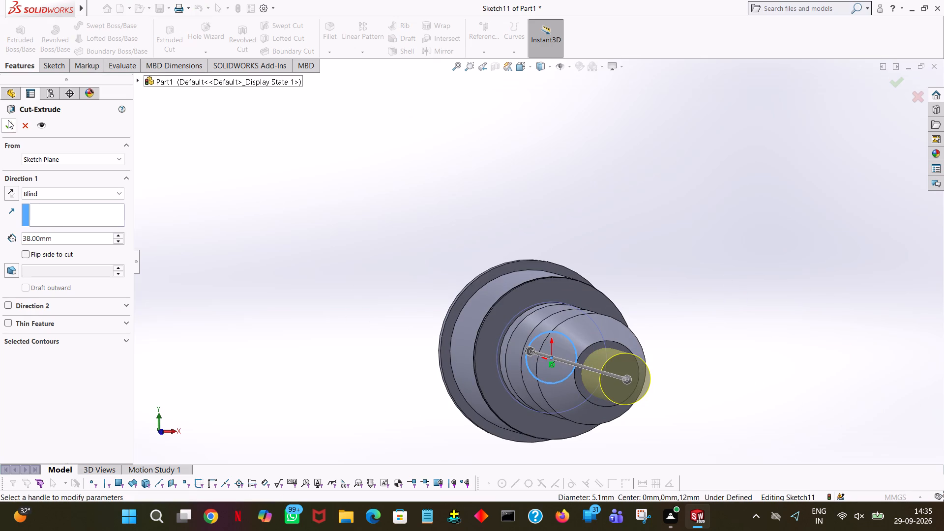
click(8, 120)
drag(763, 252, 763, 258)
Examine the finished nipple from the barbed tip and the flange end, checking the central hole and bore.
middle_drag(855, 392, 795, 347)
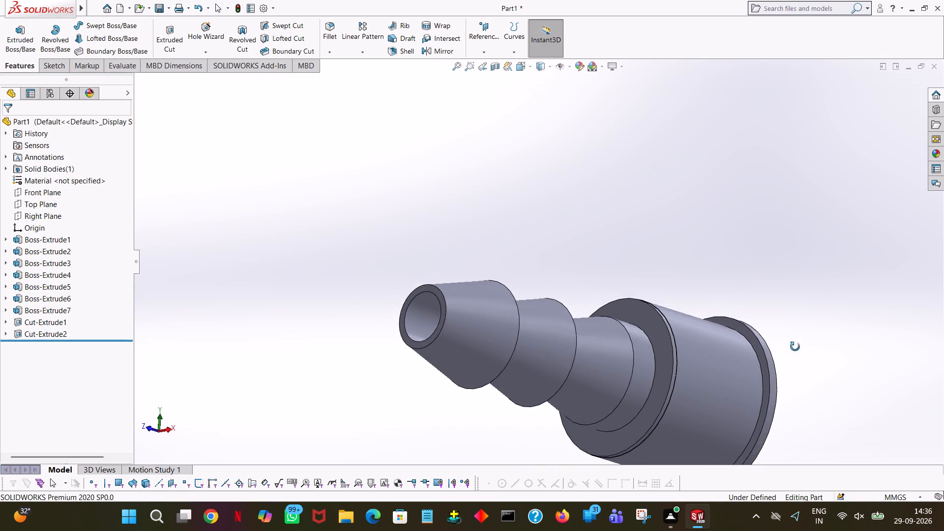
middle_drag(795, 347, 782, 435)
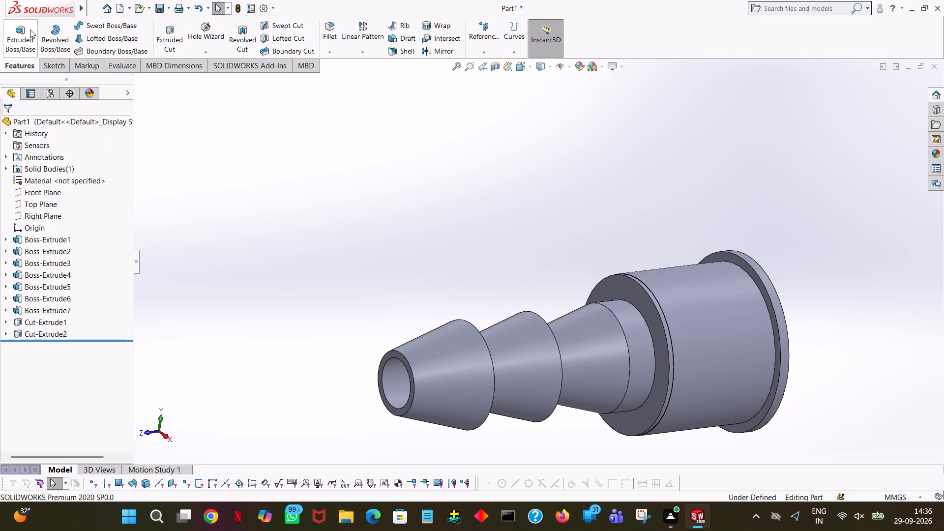
middle_drag(577, 322, 635, 349)
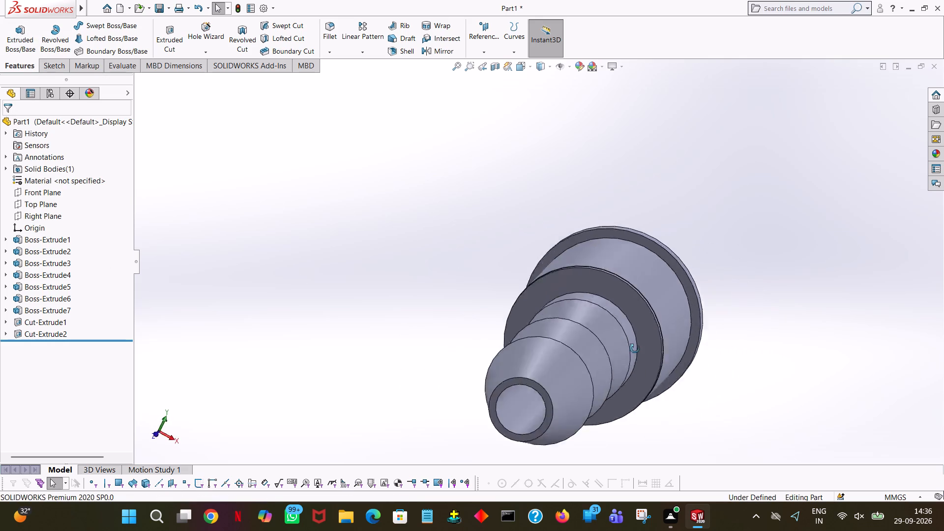
middle_drag(635, 349, 672, 310)
middle_drag(648, 301, 650, 231)
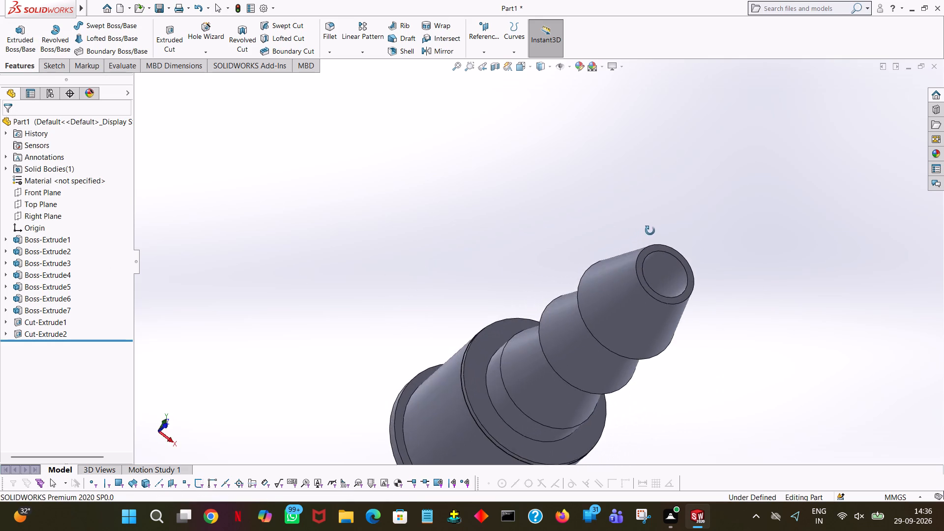
middle_drag(650, 231, 646, 346)
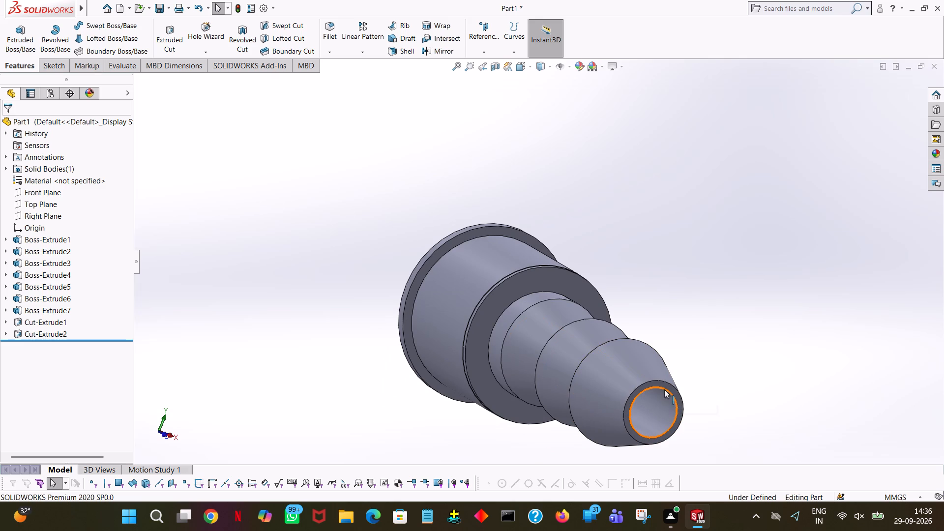
click(664, 389)
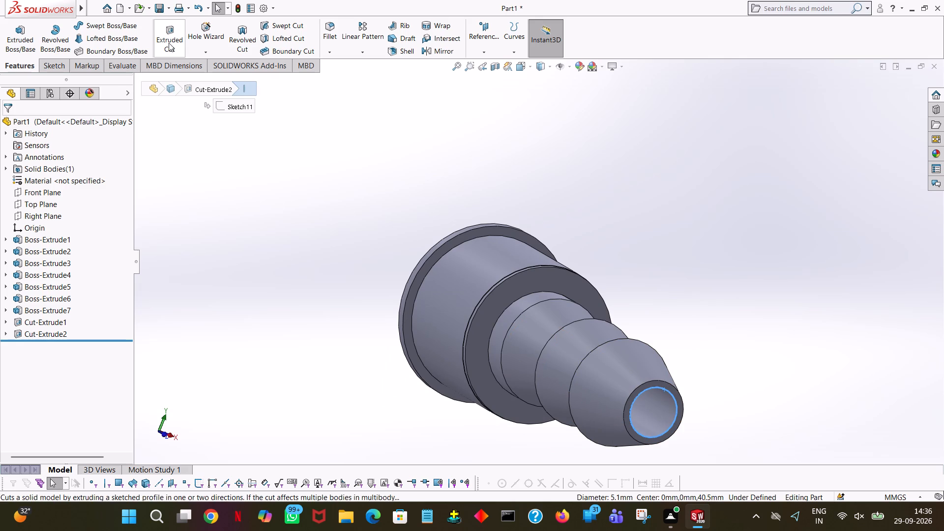
click(422, 183)
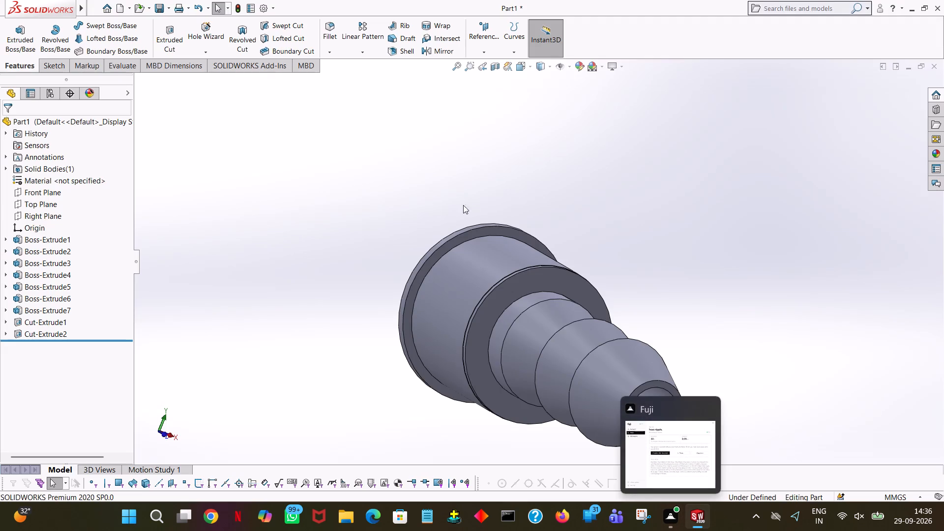
middle_drag(512, 223, 619, 312)
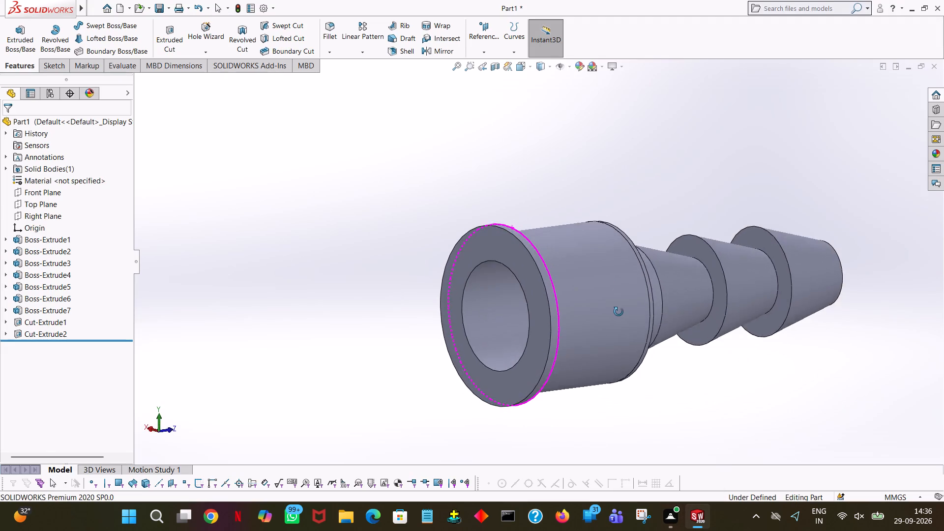
middle_drag(619, 312, 629, 293)
middle_drag(691, 259, 738, 244)
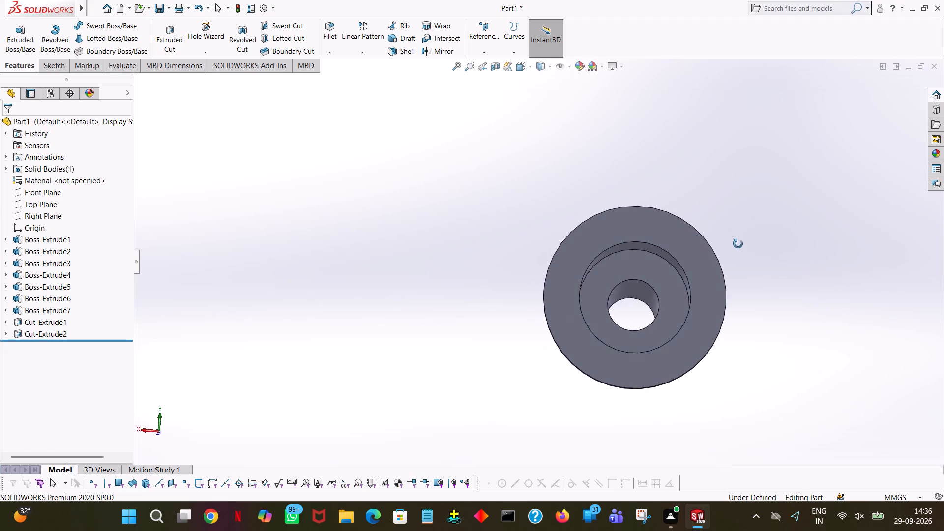
middle_drag(738, 244, 618, 288)
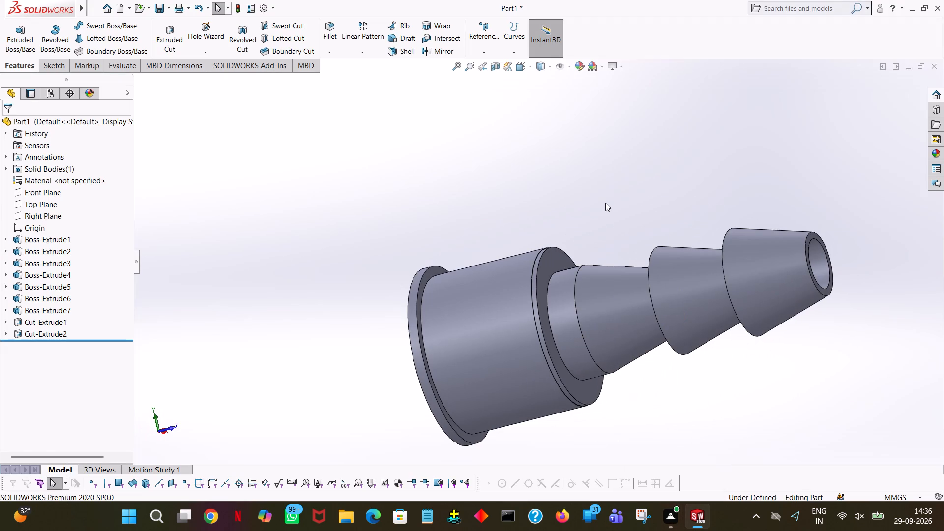
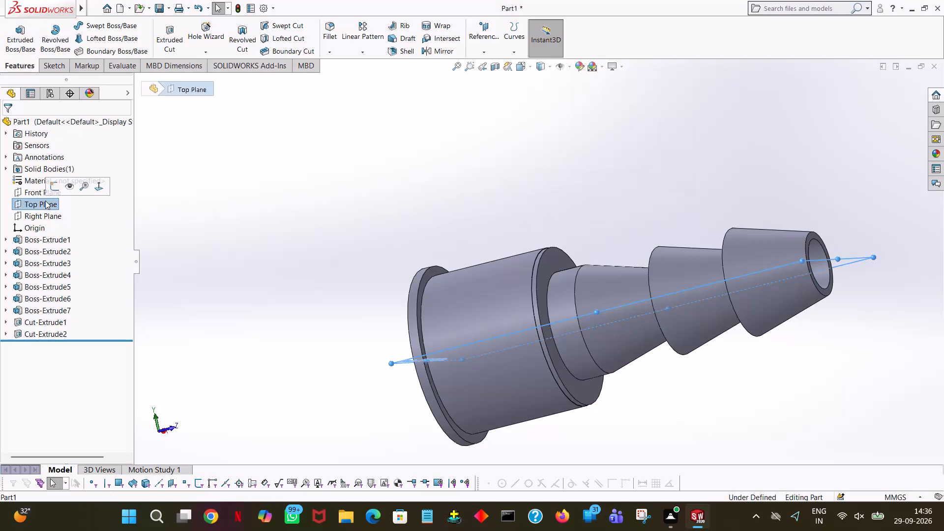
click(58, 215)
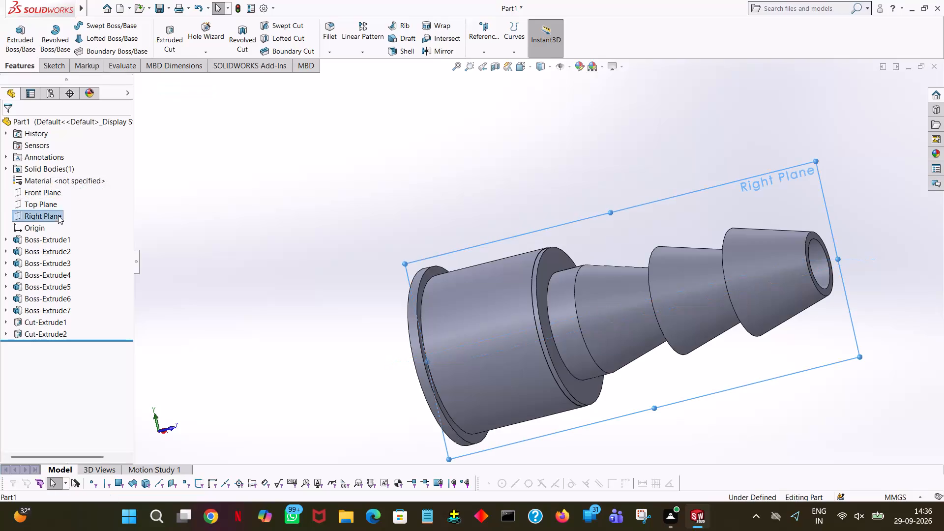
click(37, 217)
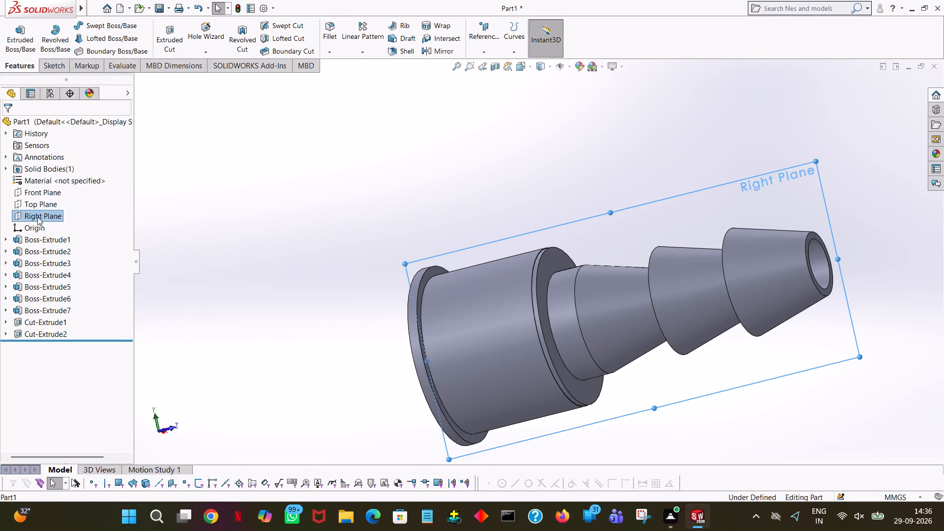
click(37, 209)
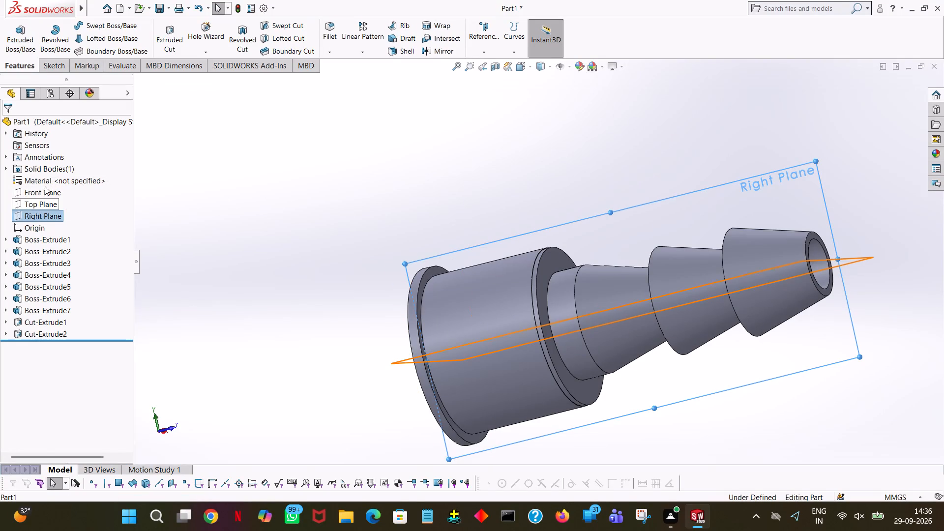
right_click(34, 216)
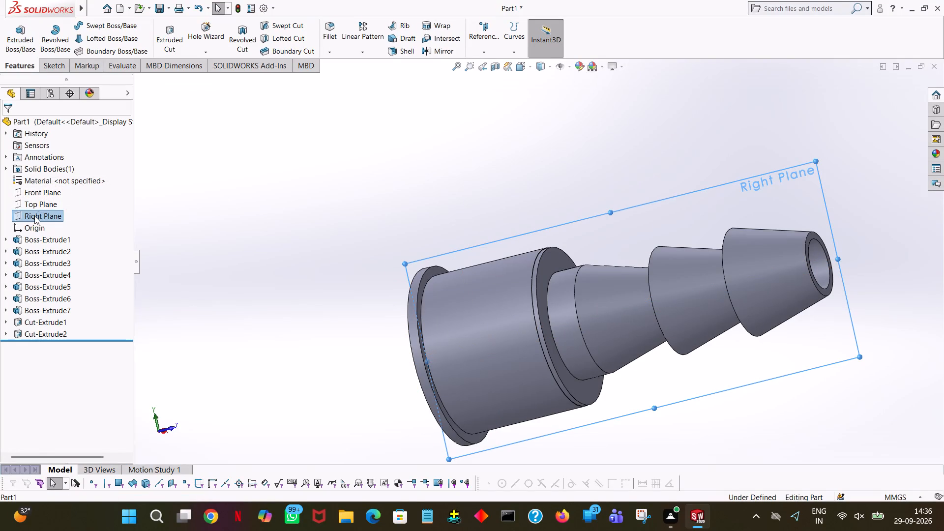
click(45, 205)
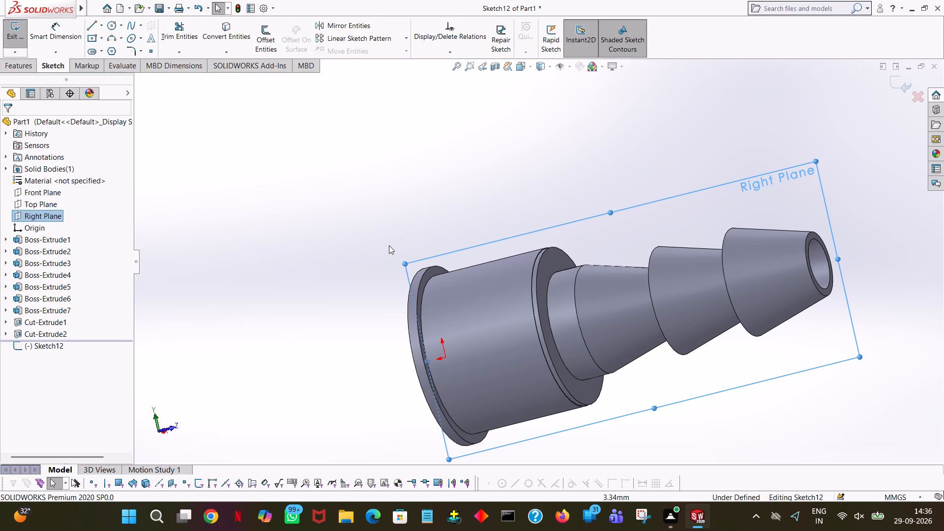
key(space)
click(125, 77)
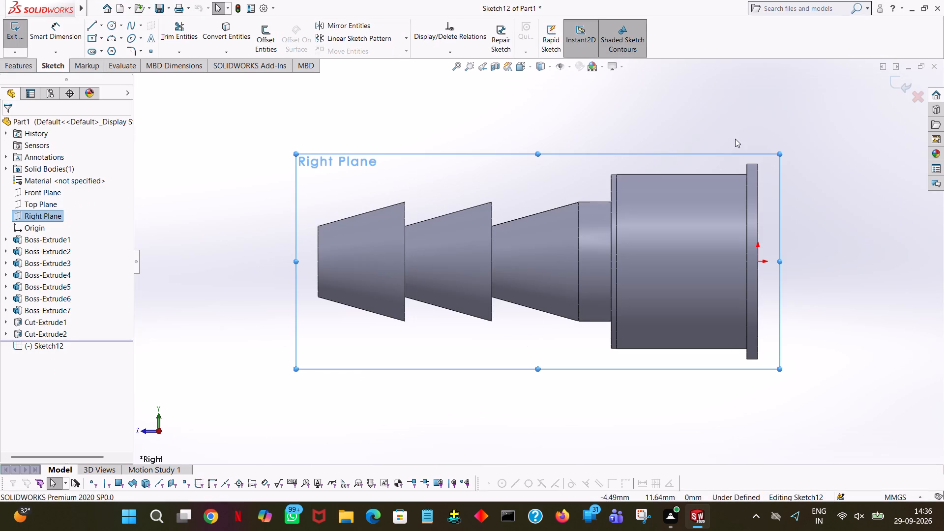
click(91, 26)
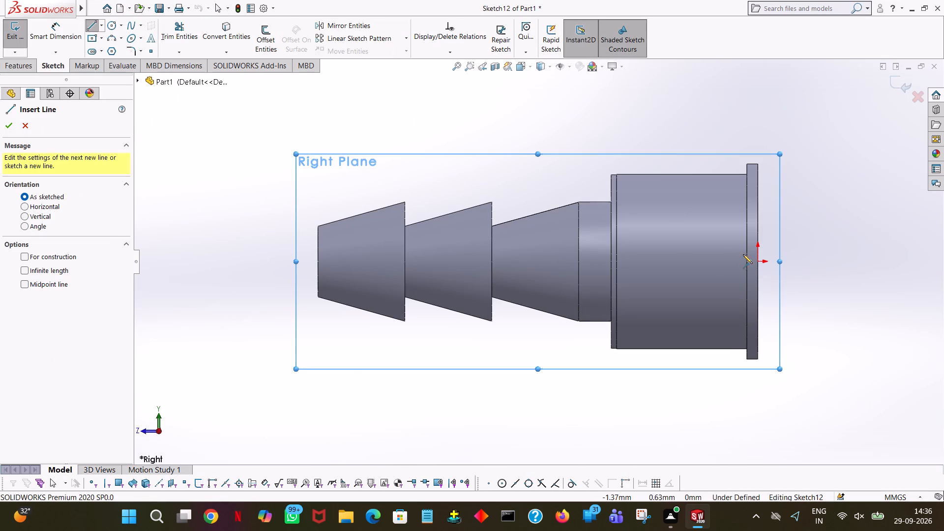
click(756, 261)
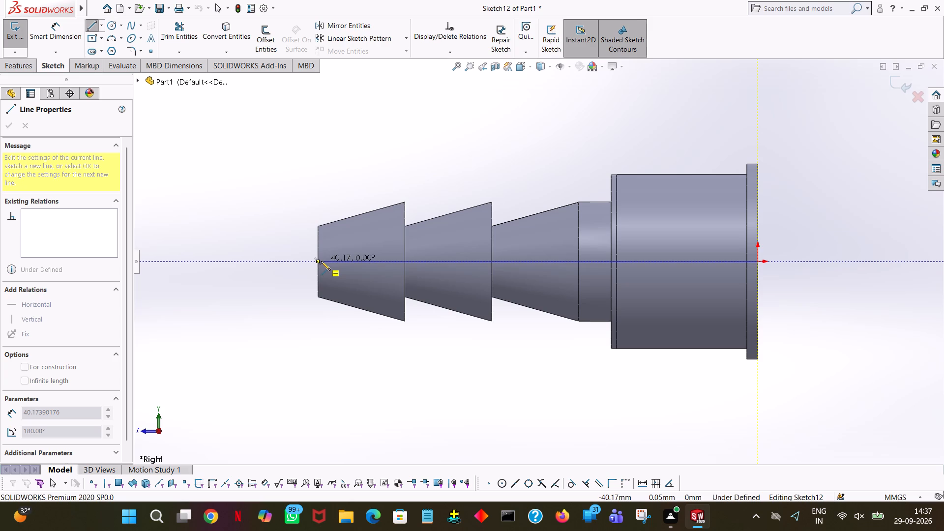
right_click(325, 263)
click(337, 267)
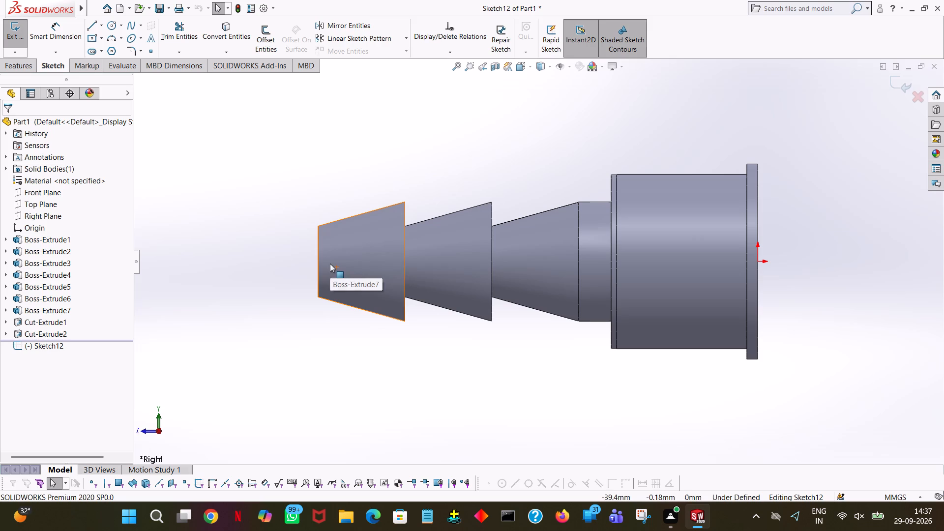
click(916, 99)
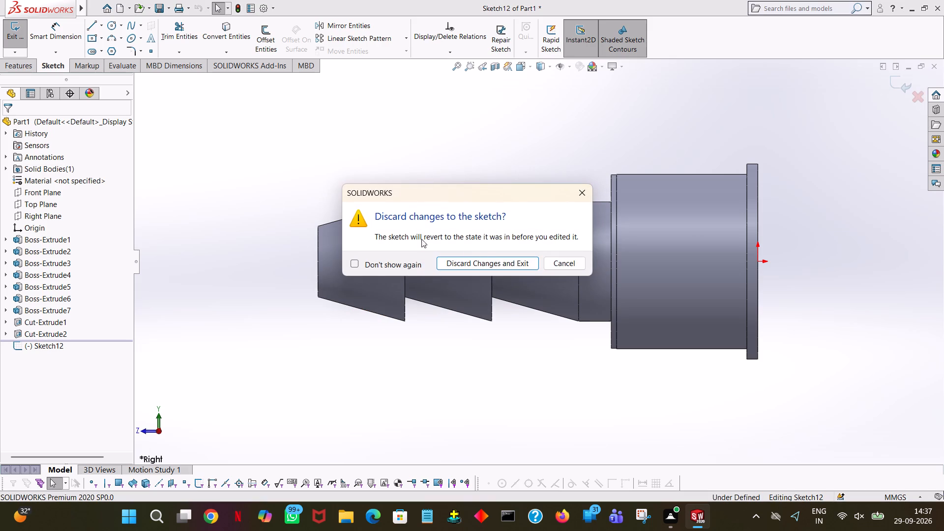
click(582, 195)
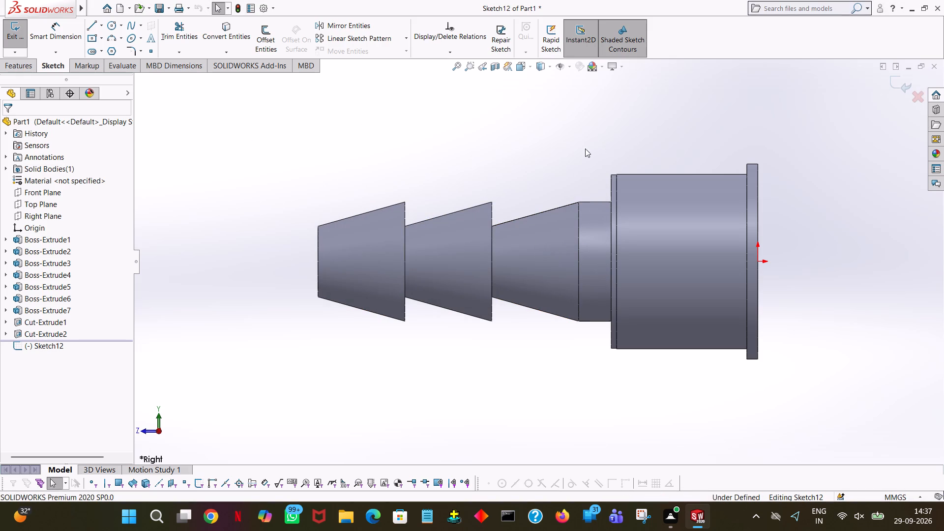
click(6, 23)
Apply a dark red colour to the flange's outer end face around the bore opening.
middle_drag(876, 249, 859, 259)
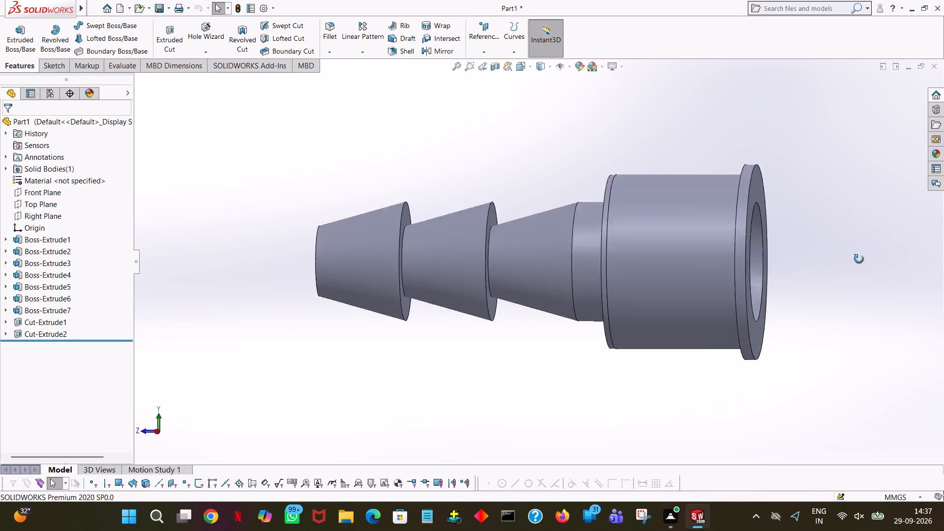
middle_drag(859, 259, 412, 187)
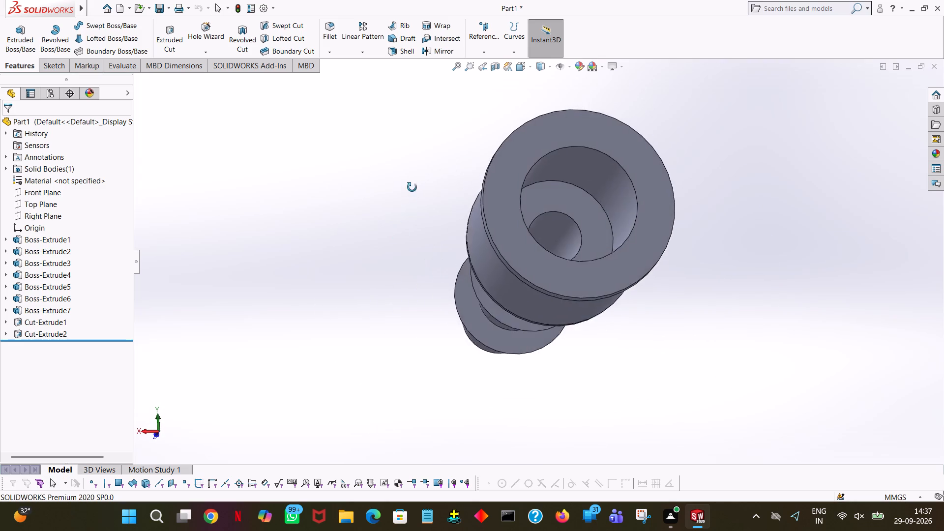
middle_drag(412, 187, 448, 256)
middle_drag(591, 242, 751, 283)
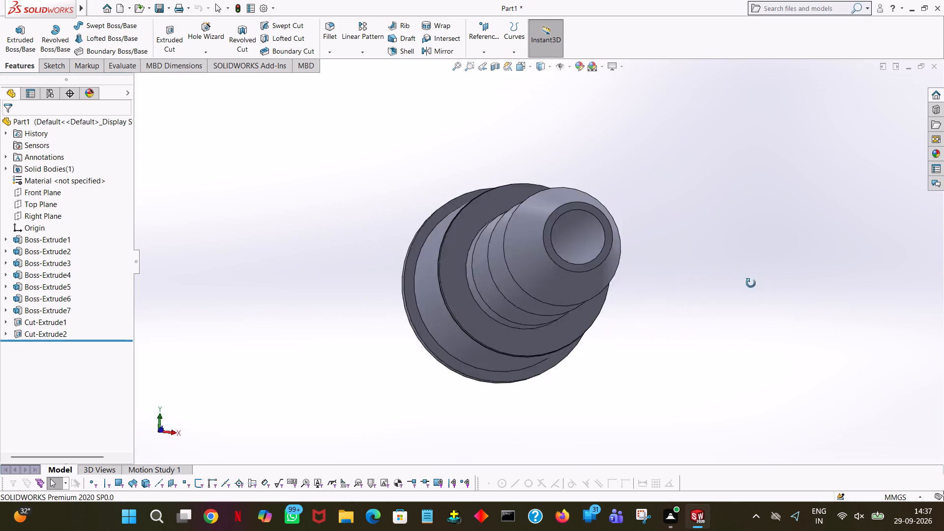
middle_drag(751, 283, 943, 359)
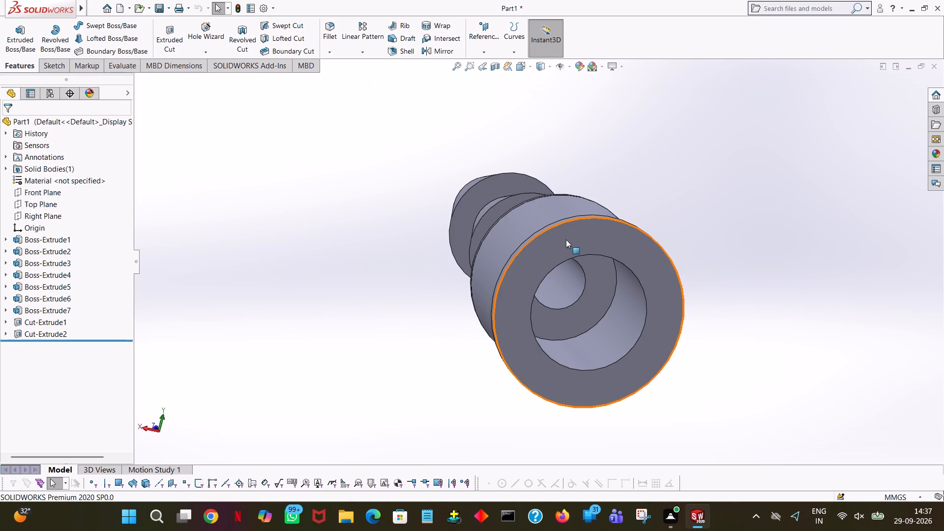
click(572, 245)
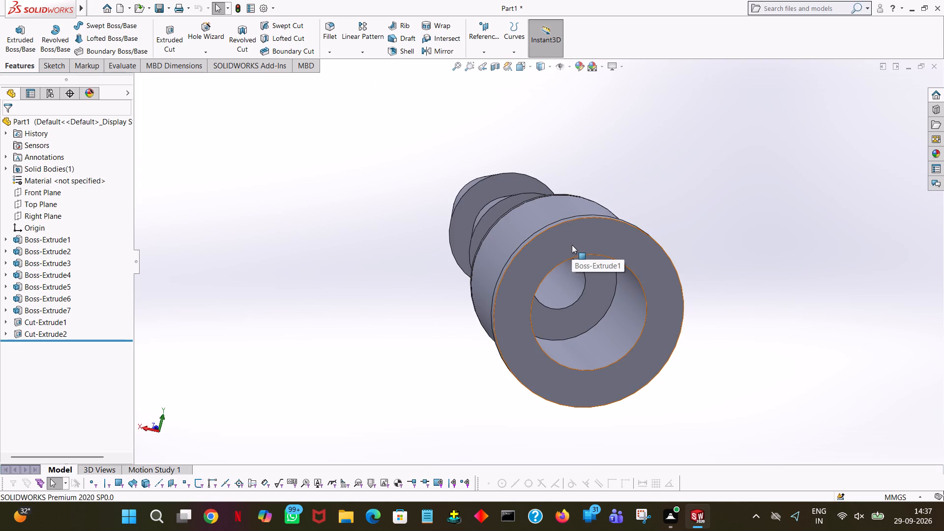
click(672, 202)
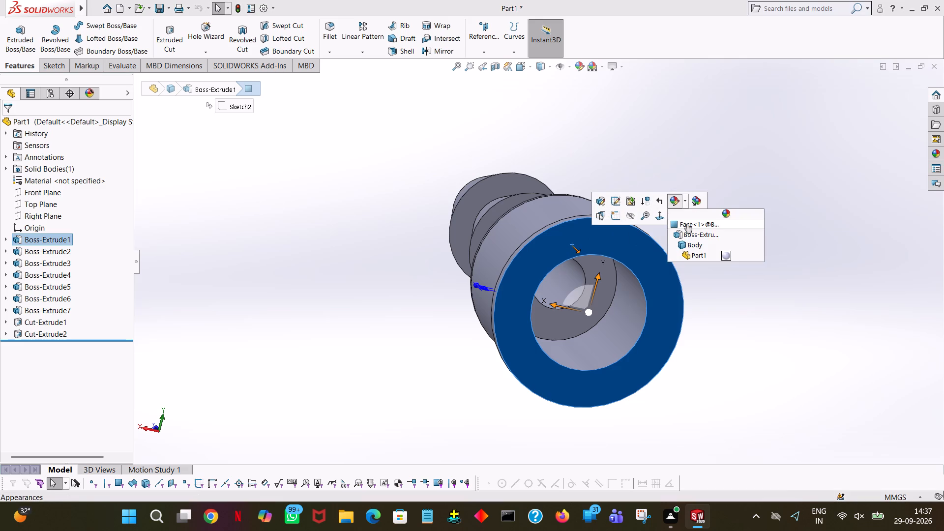
click(687, 224)
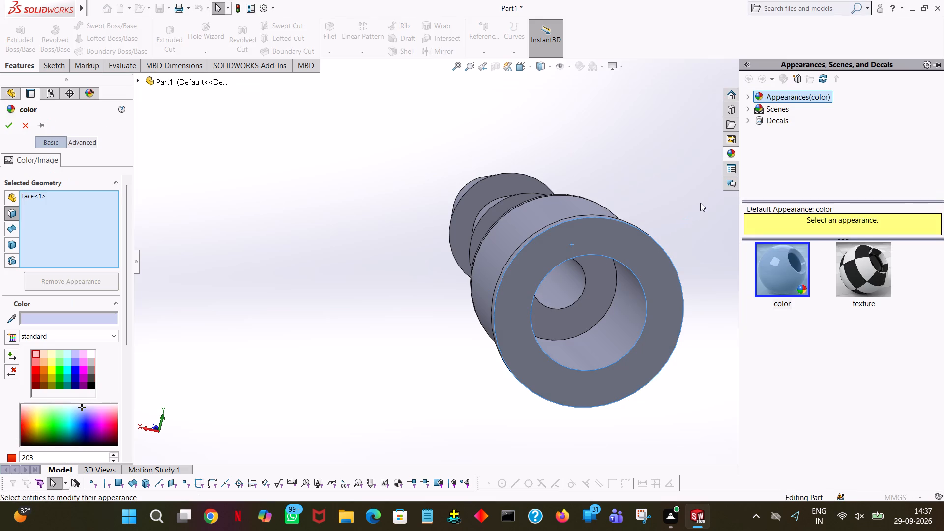
click(115, 443)
click(115, 438)
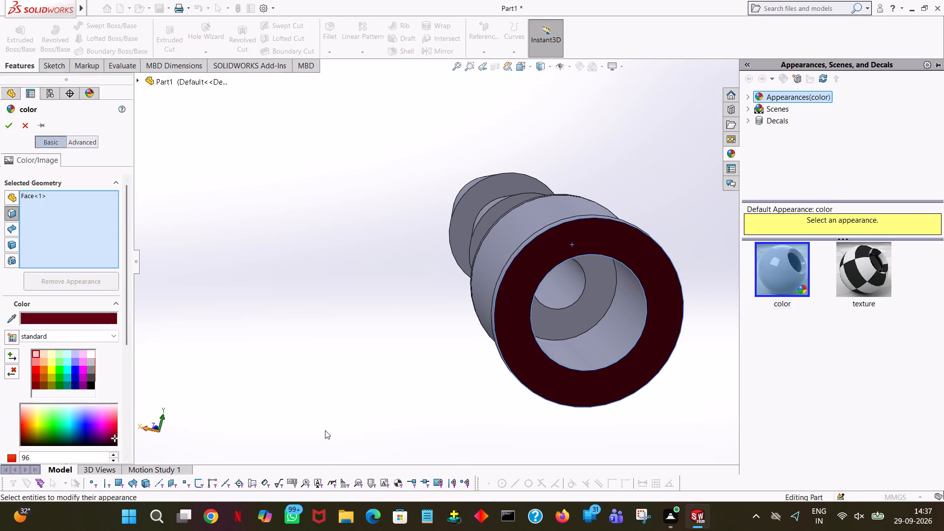
Extend the dark red colour to the annular back faces of the two barbs nearest the tip and accept it.
middle_drag(428, 398, 398, 421)
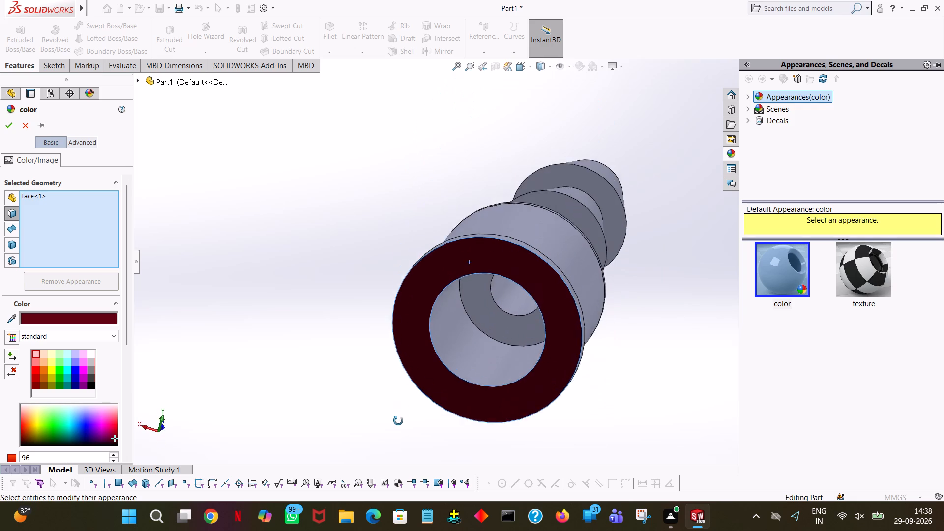
middle_drag(398, 421, 398, 427)
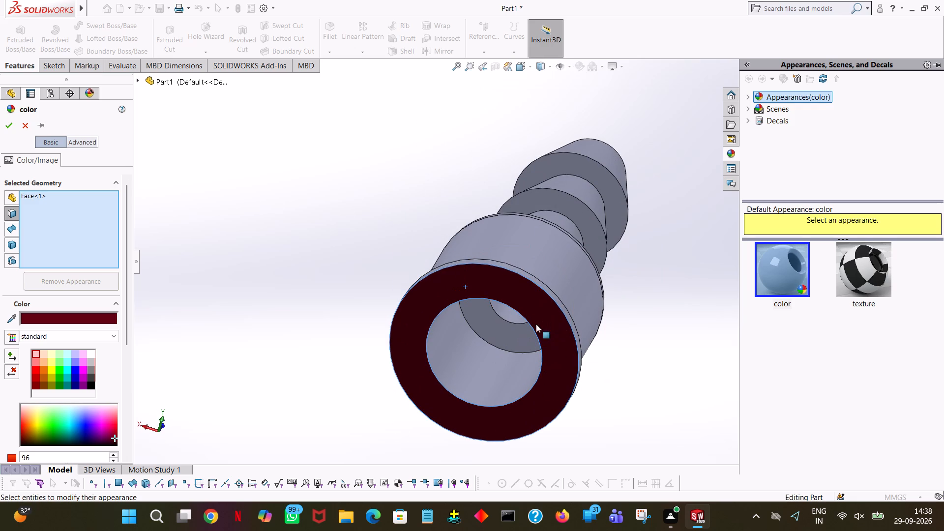
click(578, 215)
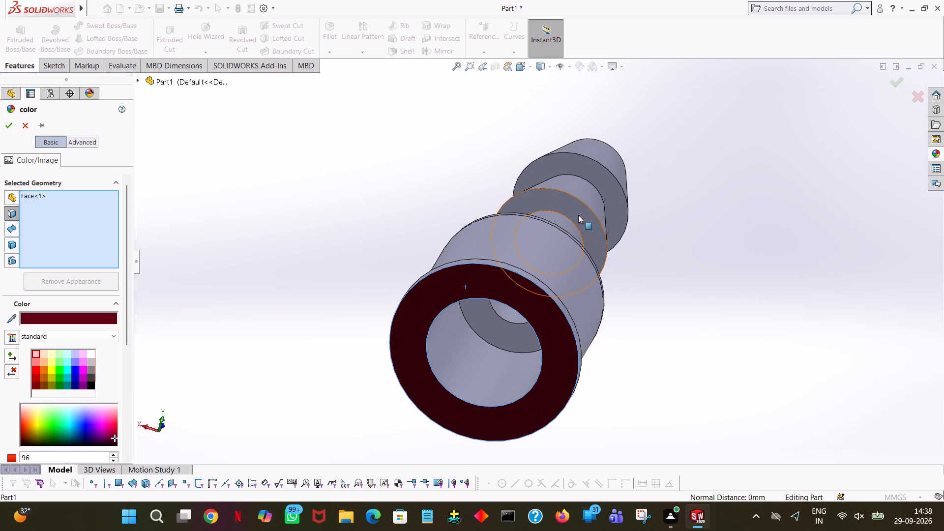
click(603, 176)
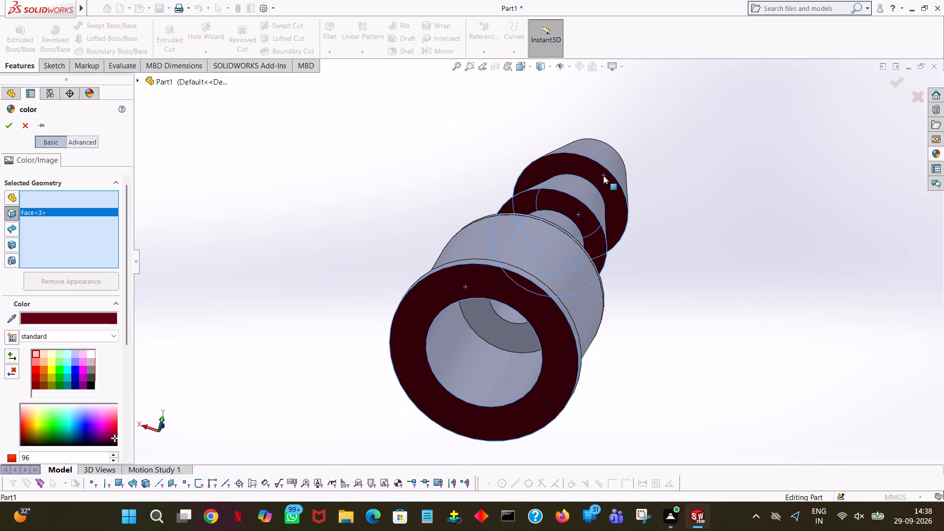
middle_drag(661, 181, 518, 457)
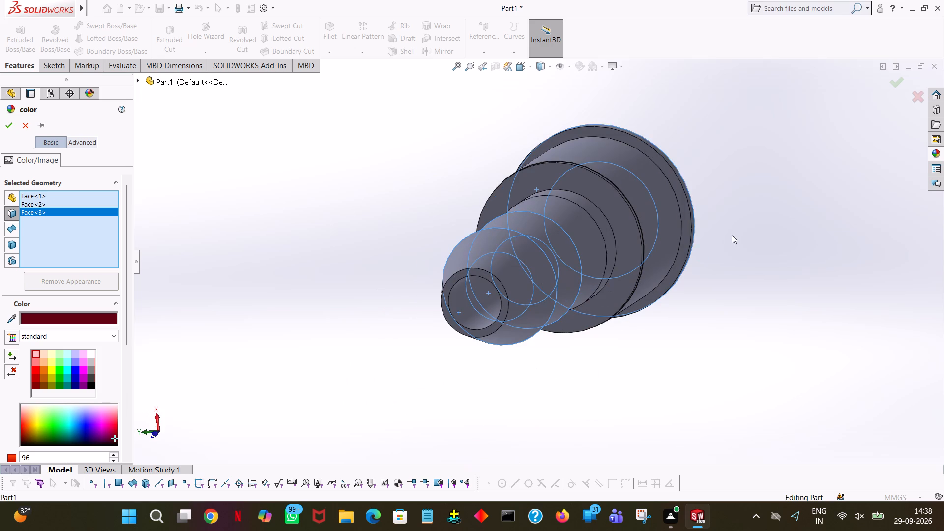
click(7, 126)
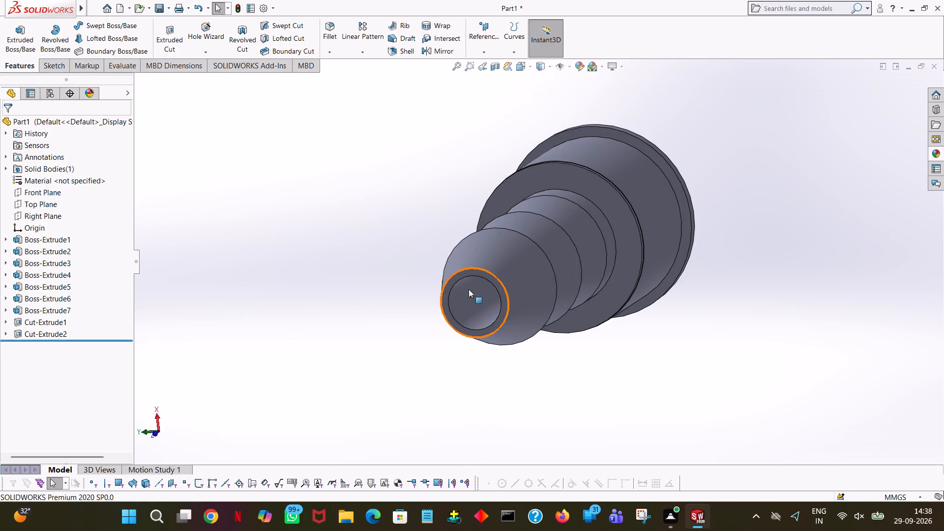
Apply a magenta-pink colour (RGB 255, 87, 194) to the annular end face at the barbed tip.
click(470, 272)
click(572, 231)
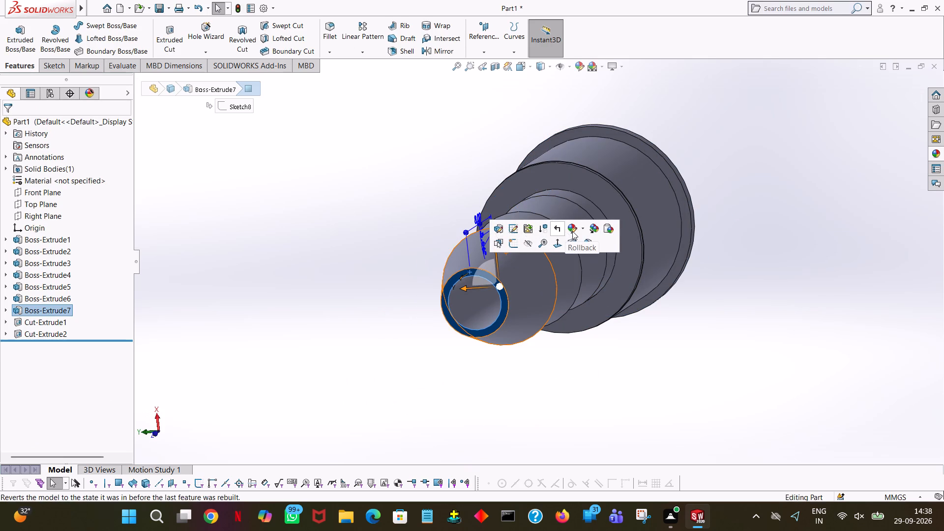
click(579, 250)
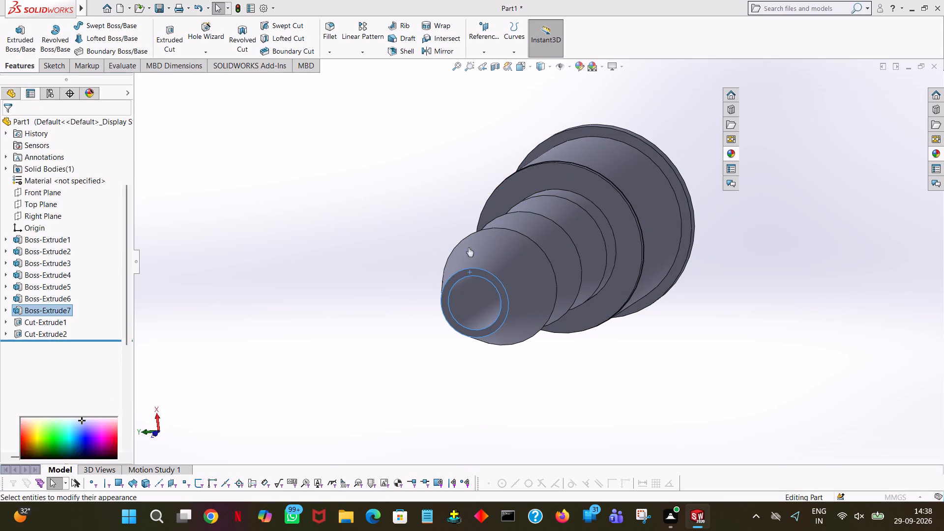
click(88, 421)
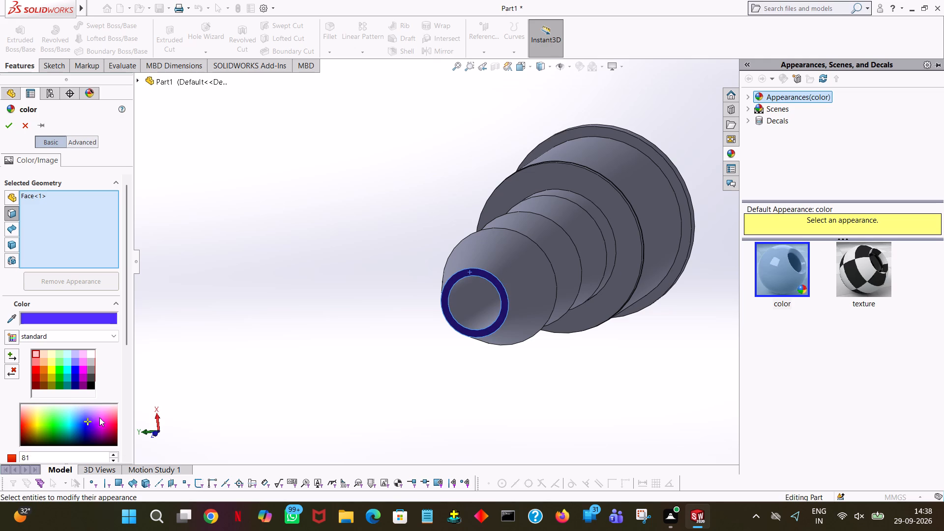
click(107, 417)
click(123, 414)
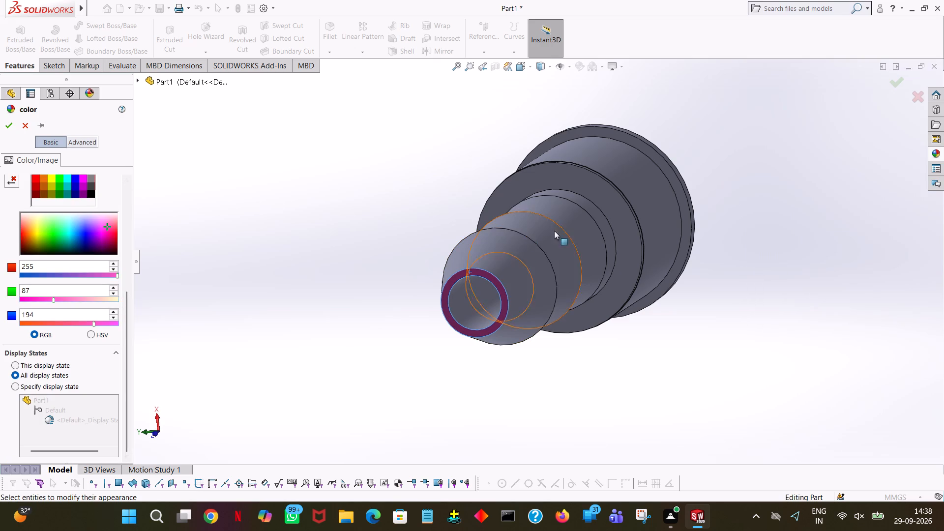
Extend the magenta-pink colour to the body's end shoulder, the flange's inner face and the narrow rim face beside the shoulder, and accept it.
middle_drag(690, 248, 712, 244)
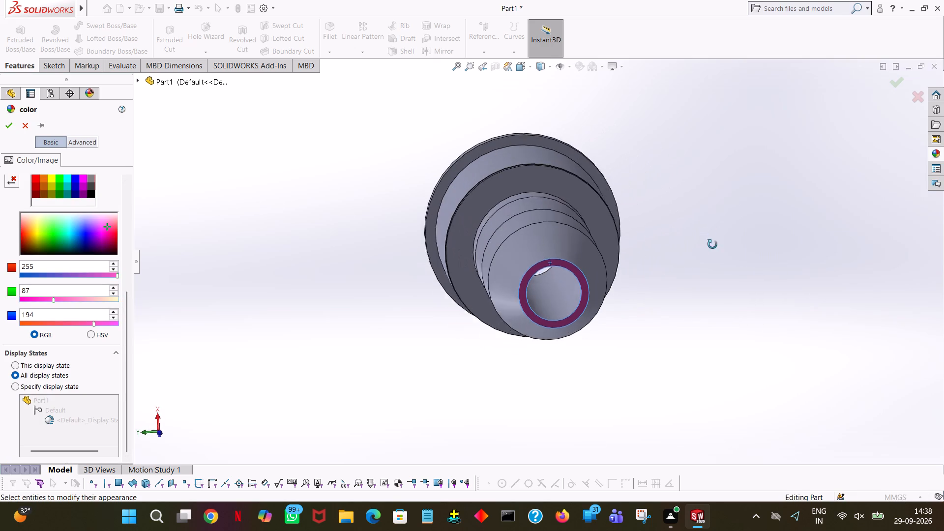
middle_drag(712, 244, 709, 264)
click(589, 189)
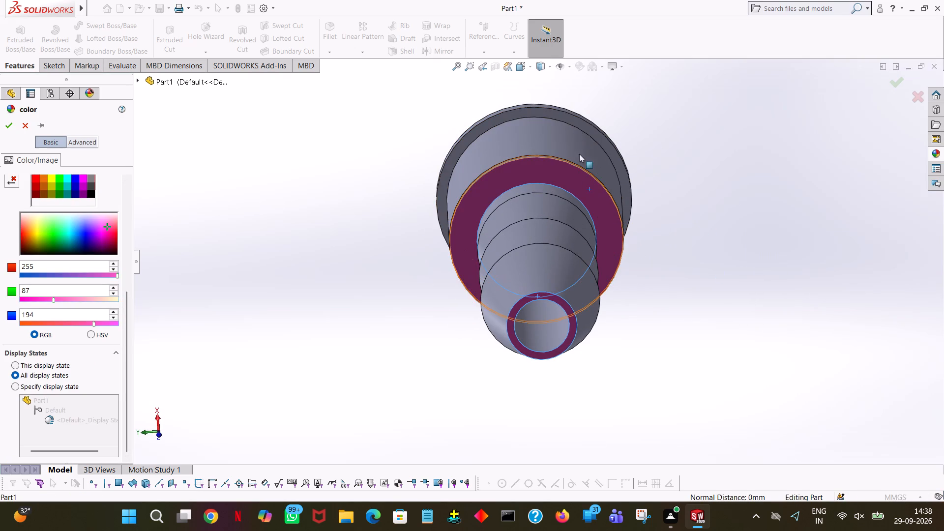
click(583, 123)
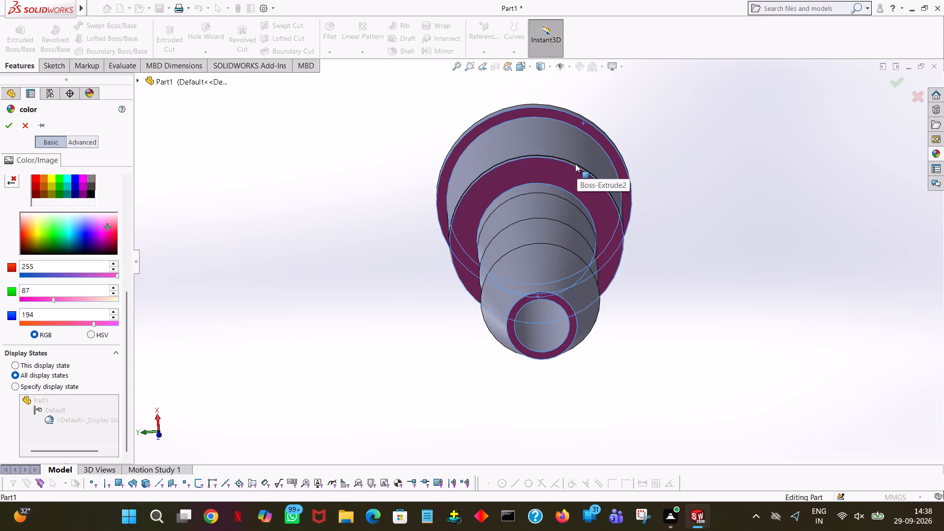
click(572, 163)
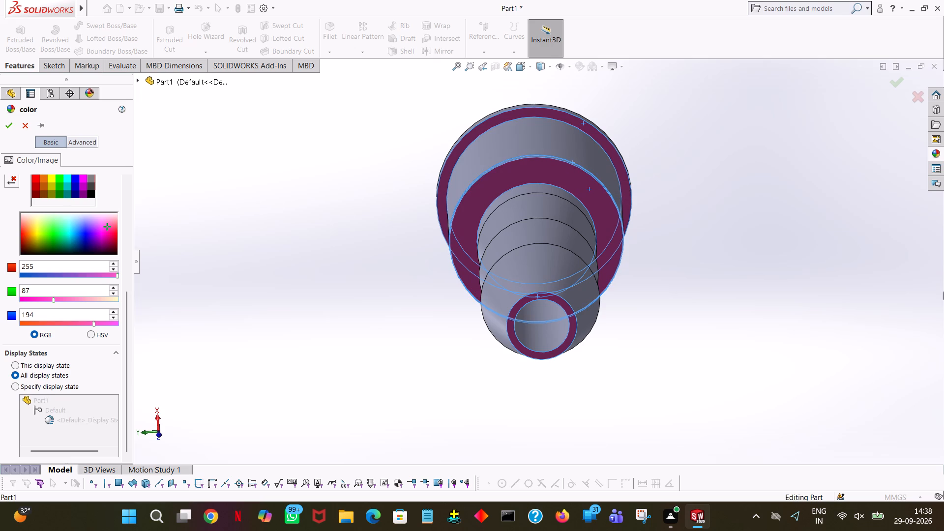
click(12, 126)
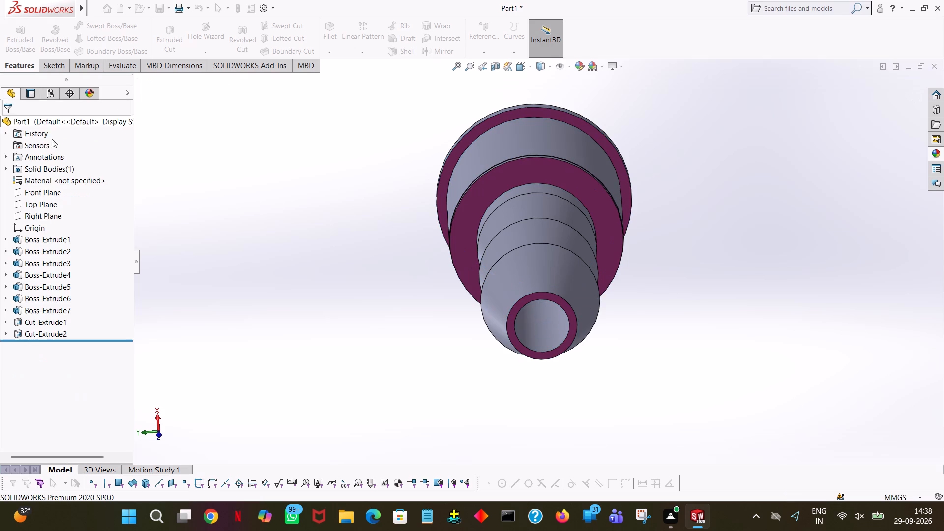
click(307, 180)
middle_drag(398, 208, 376, 332)
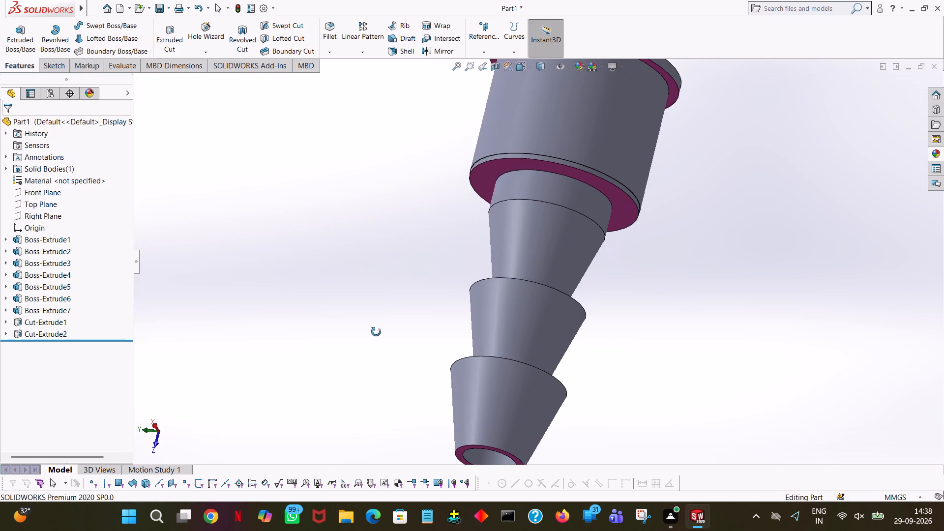
Apply a black colour to the conical outer face of the barb at the tip.
middle_drag(376, 332, 548, 135)
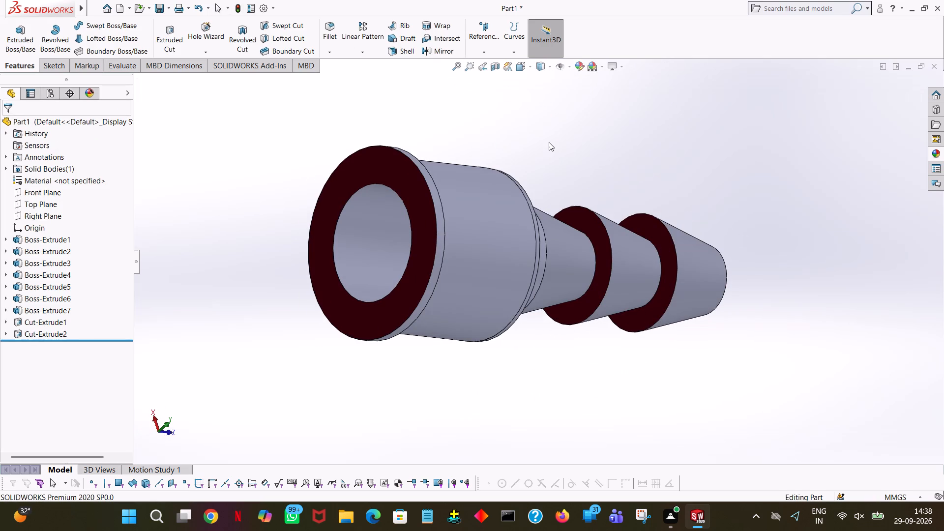
middle_drag(500, 166, 347, 174)
middle_drag(344, 192, 358, 216)
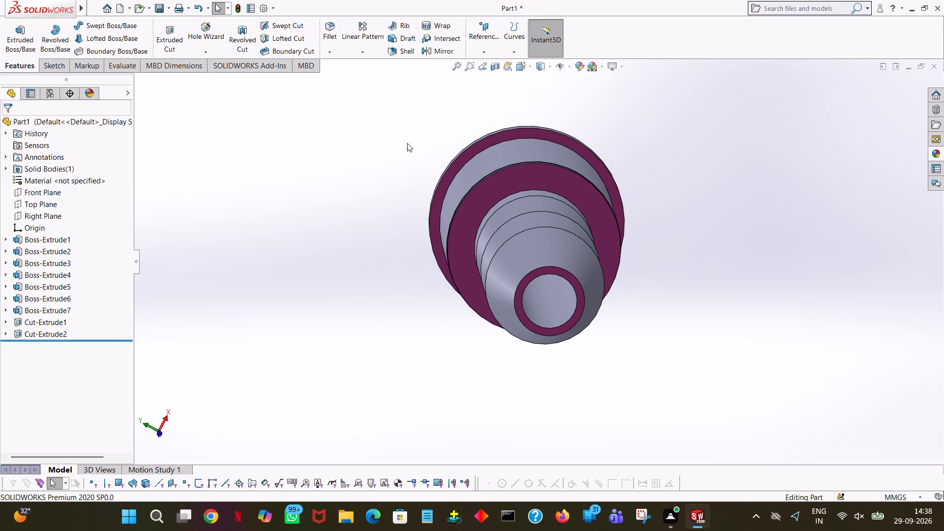
middle_drag(645, 249, 635, 239)
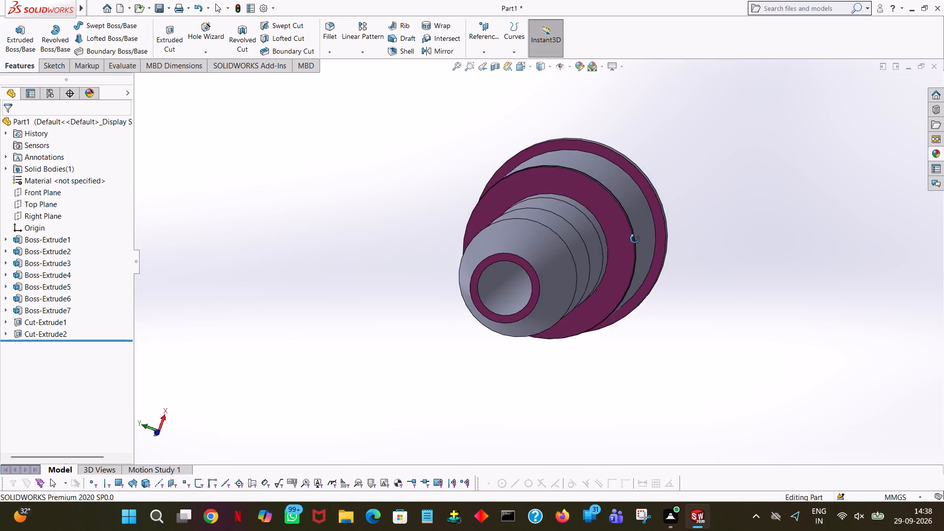
middle_drag(635, 239, 641, 263)
click(555, 297)
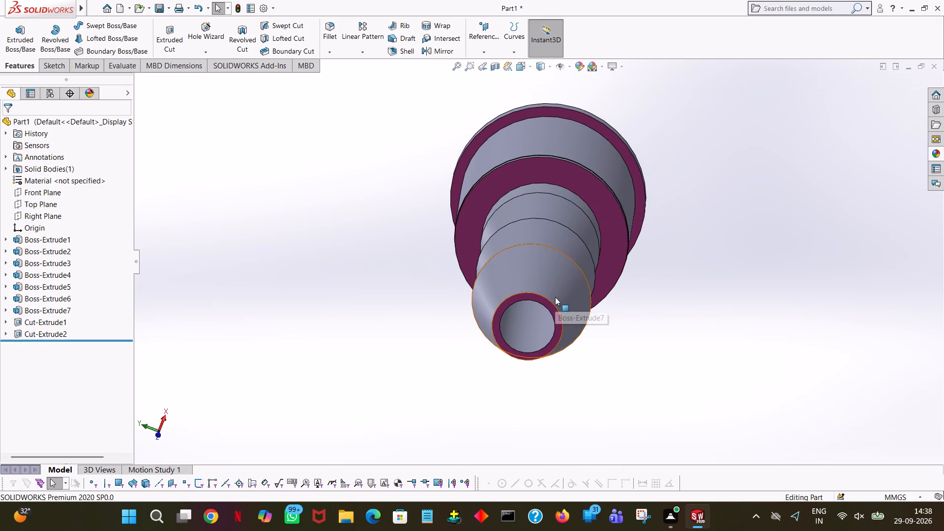
click(661, 247)
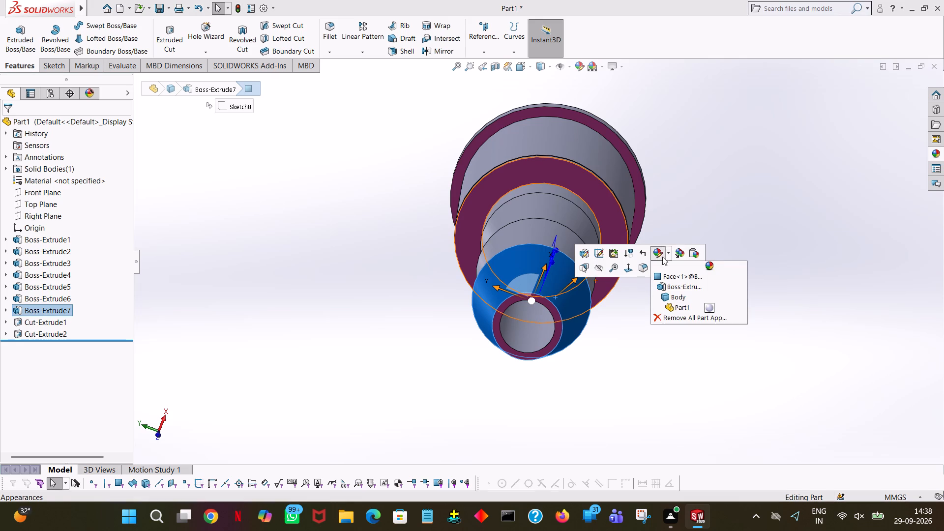
click(668, 274)
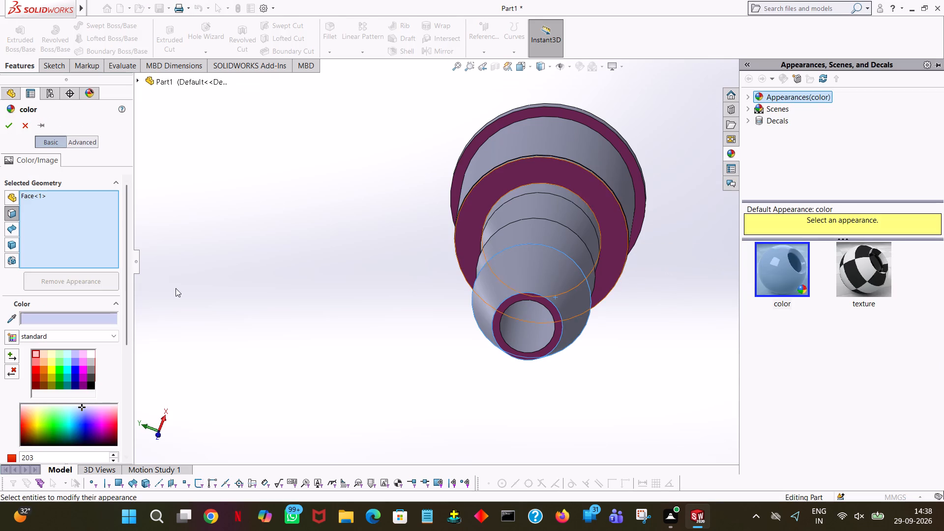
click(93, 385)
Extend the black colour to the conical outer faces of the other two barbs and accept it.
middle_drag(681, 263, 665, 355)
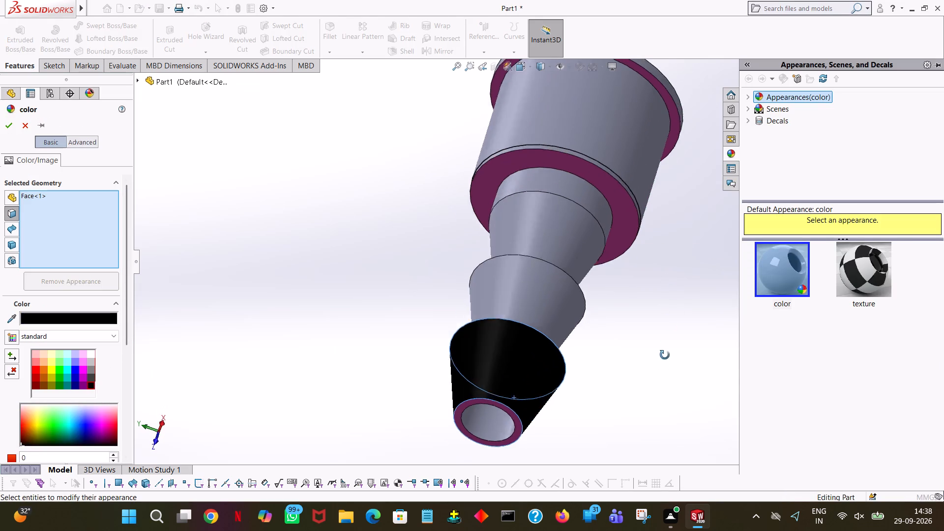
middle_drag(665, 355, 663, 372)
click(546, 326)
middle_drag(627, 322, 523, 326)
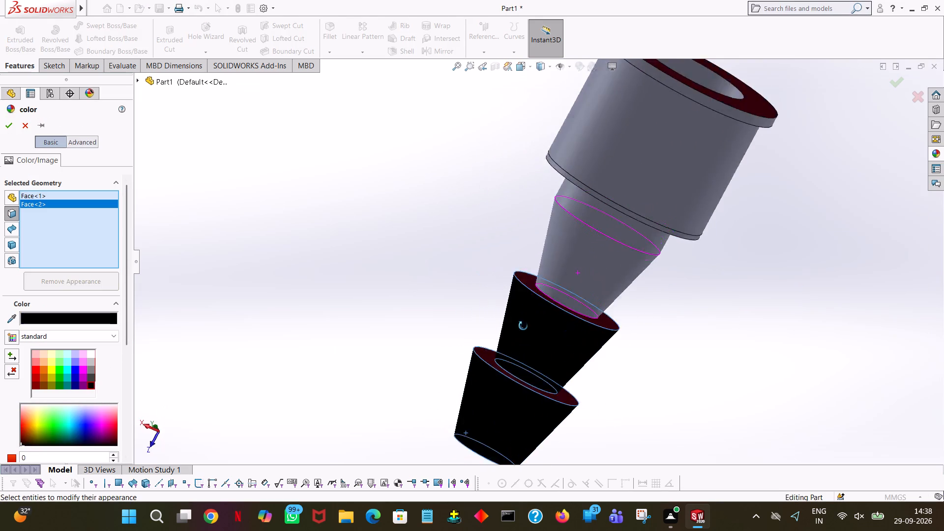
middle_drag(523, 326, 586, 313)
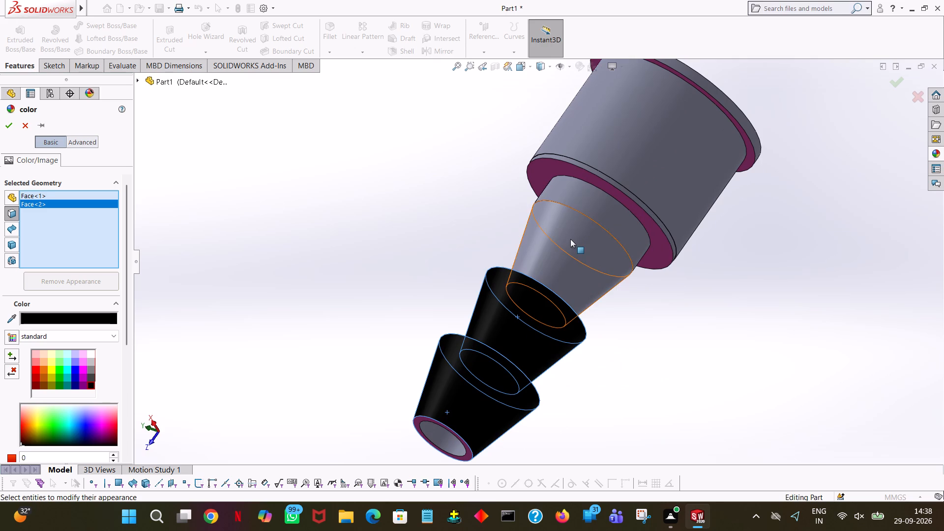
click(570, 239)
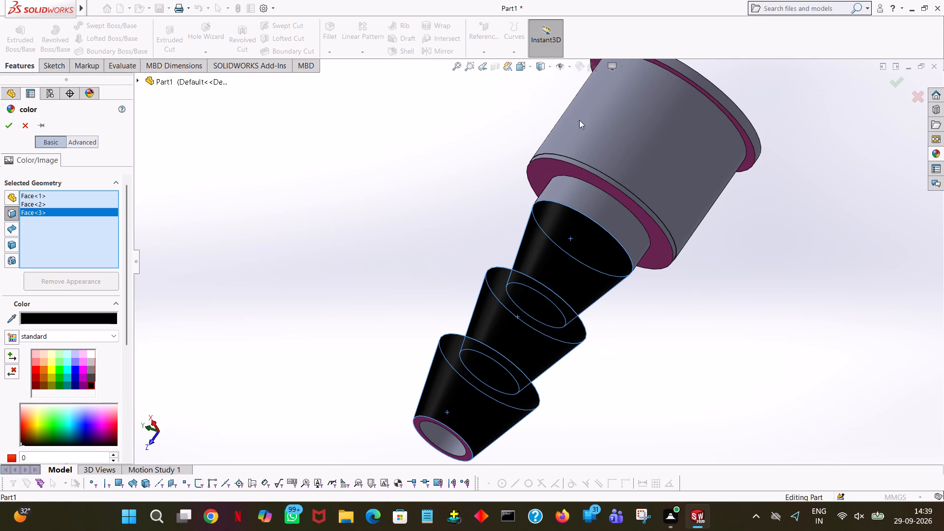
middle_drag(783, 99, 823, 49)
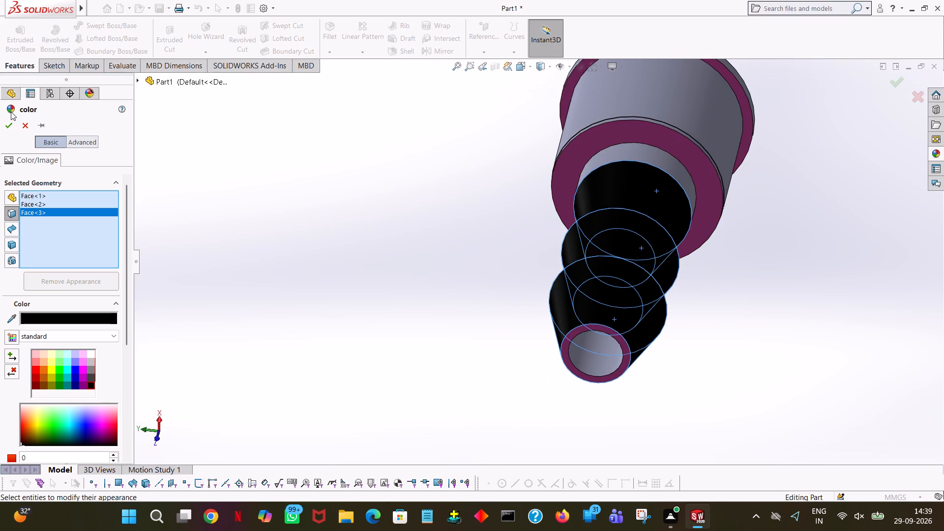
drag(8, 121, 14, 120)
Apply a medium grey colour to the cylindrical neck face between the barbs and the body's end shoulder.
middle_drag(730, 295, 712, 320)
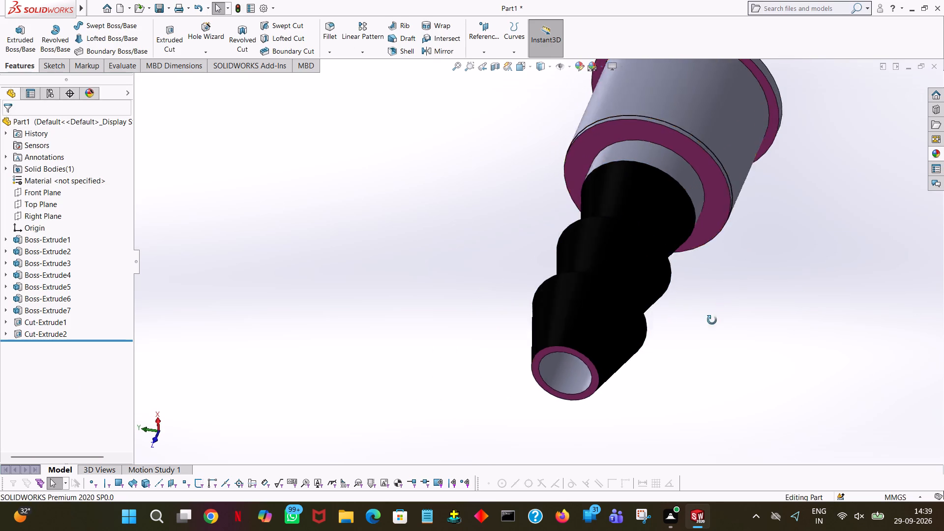
middle_drag(712, 320, 386, 168)
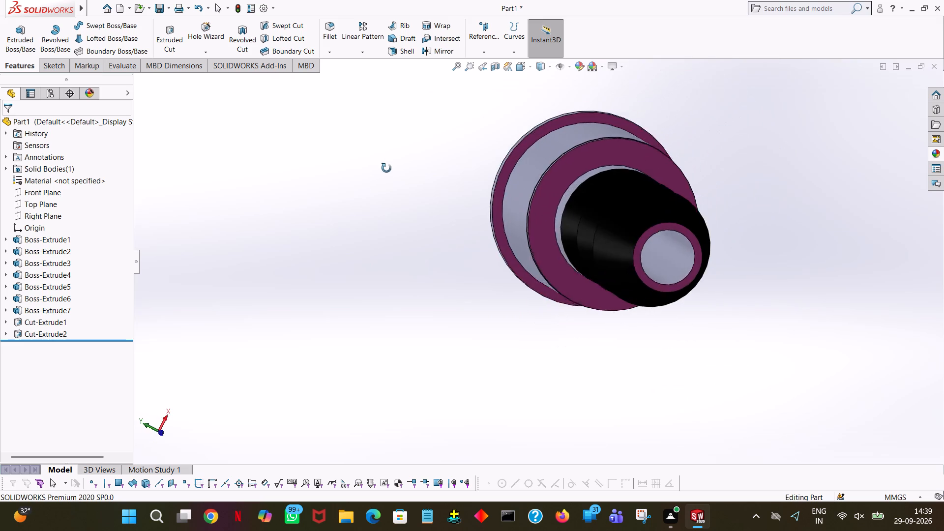
middle_drag(386, 168, 435, 190)
click(564, 185)
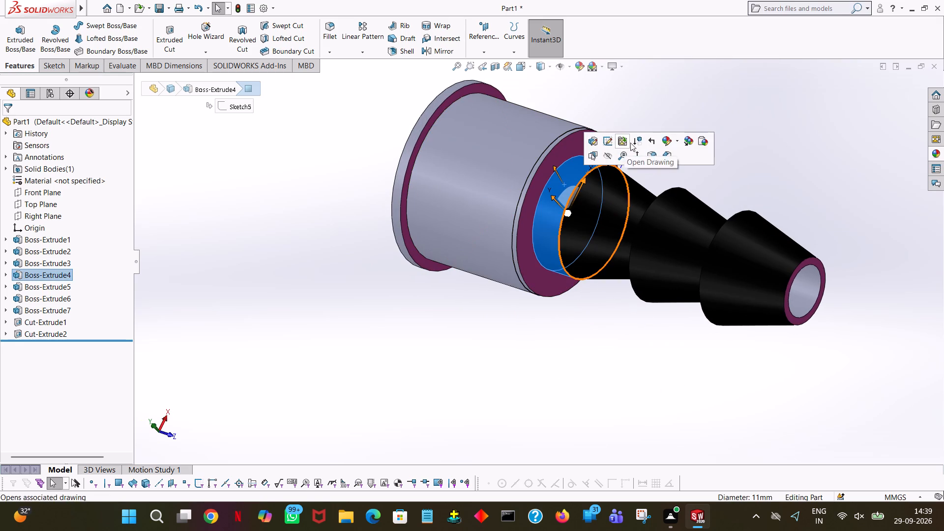
click(667, 135)
click(668, 161)
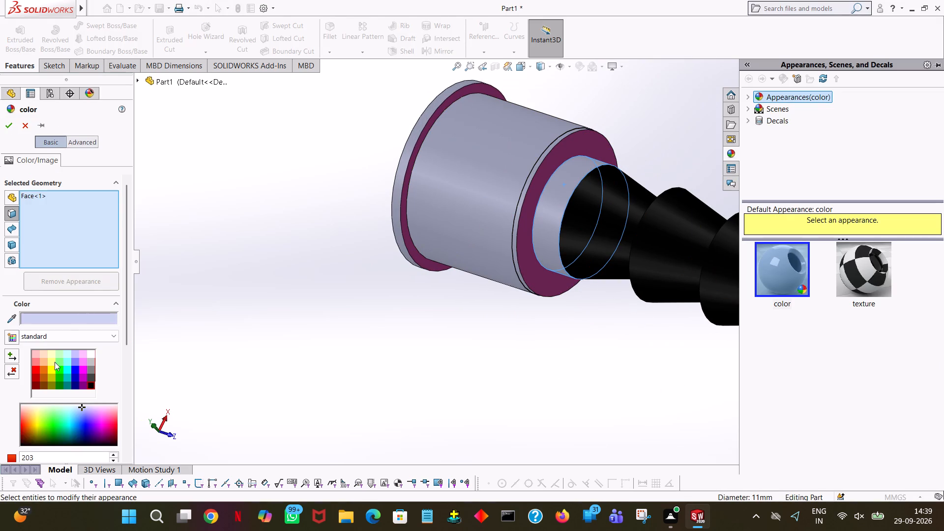
click(90, 372)
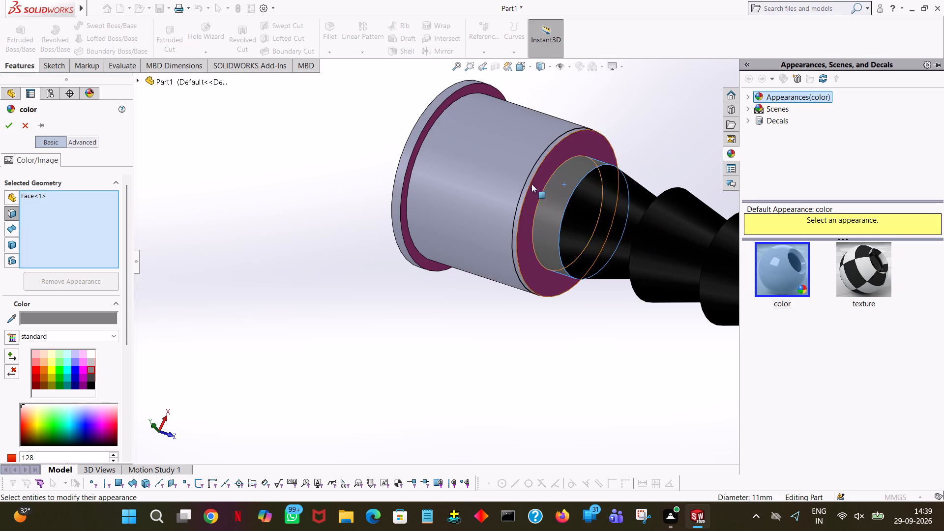
Extend the grey colour to the narrow cylindrical rim at the body's shoulder and the flange's outer edge, and accept it.
click(526, 187)
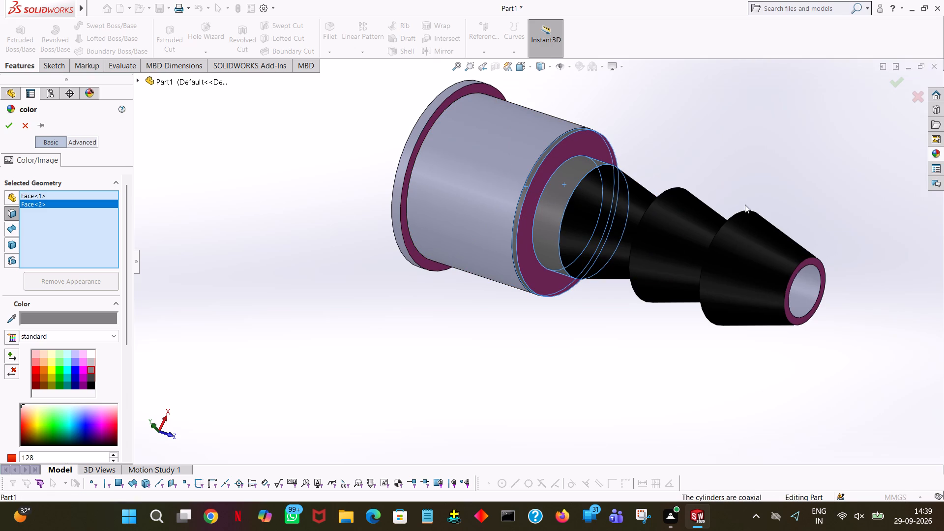
ctrl+scroll(535, 156, down, 6)
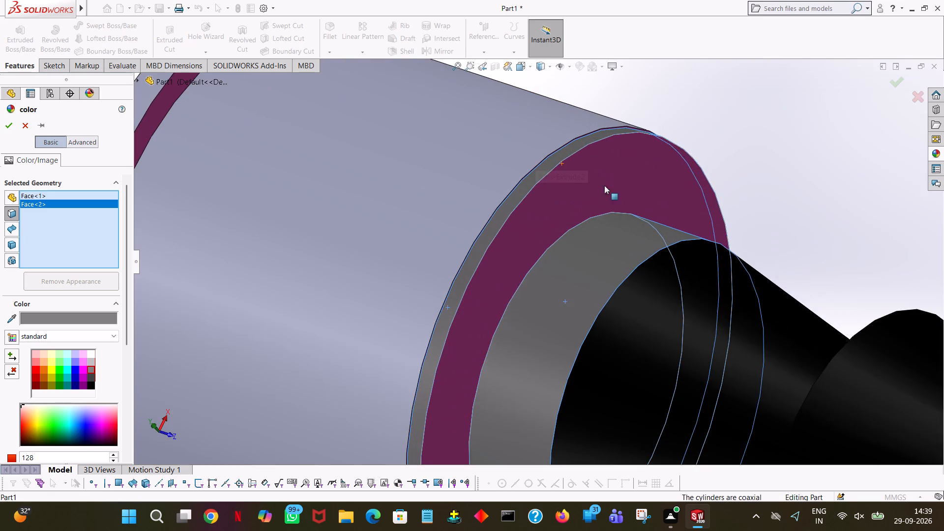
ctrl+scroll(562, 167, down, 11)
ctrl+scroll(593, 147, up, 8)
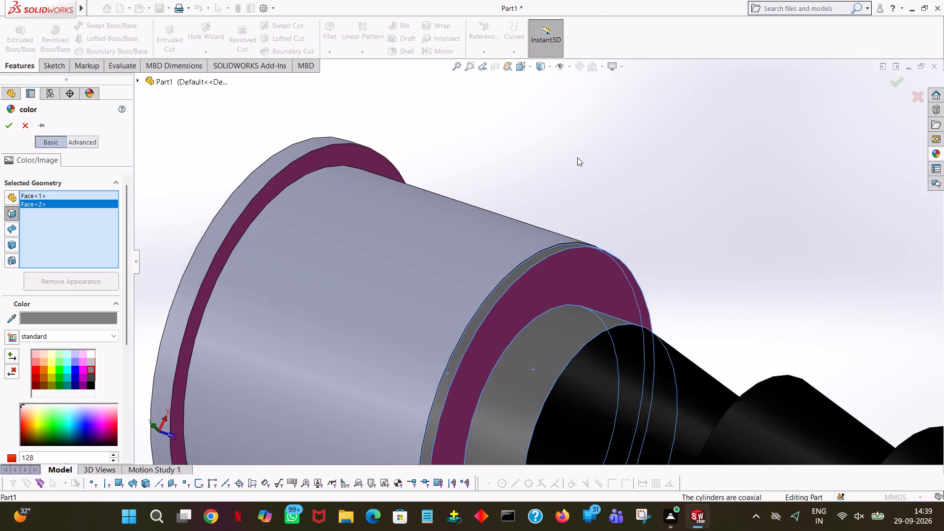
ctrl+scroll(577, 157, up, 9)
click(389, 235)
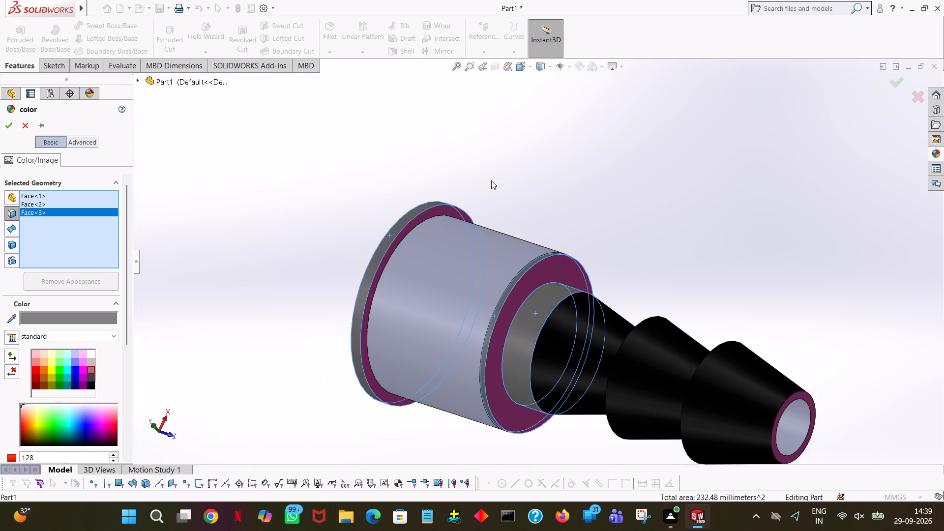
middle_drag(513, 173, 608, 161)
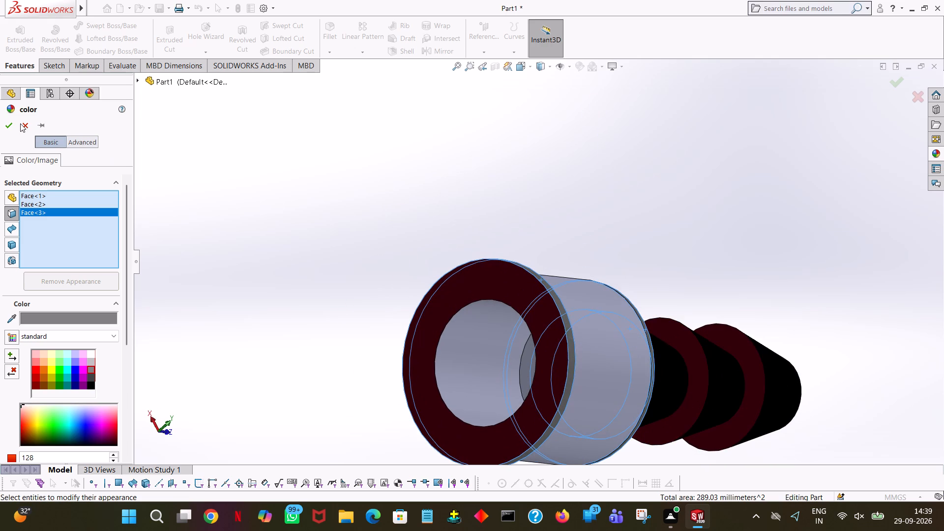
click(9, 127)
click(721, 223)
Apply a bright yellow colour to the cylindrical outer face of the main body beside the flange and accept it.
middle_drag(709, 253, 590, 225)
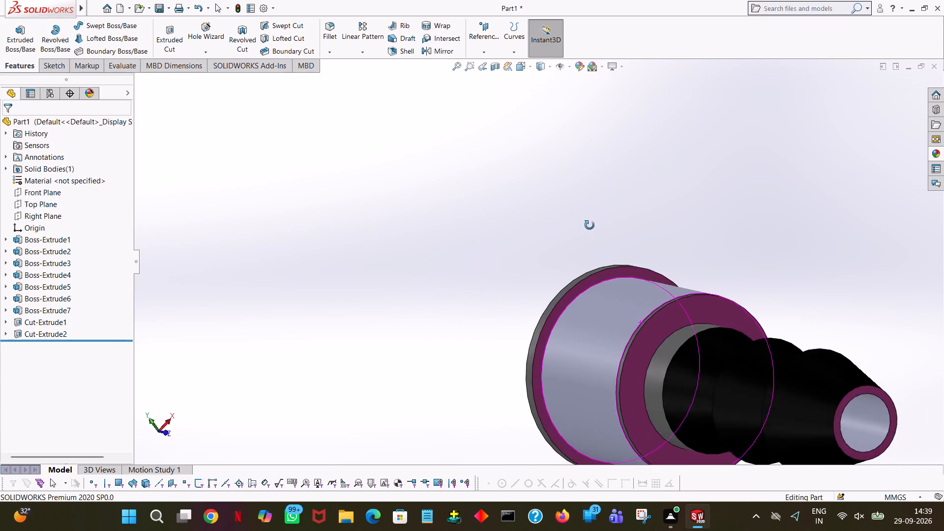
middle_drag(590, 225, 595, 264)
ctrl+scroll(741, 274, down, 7)
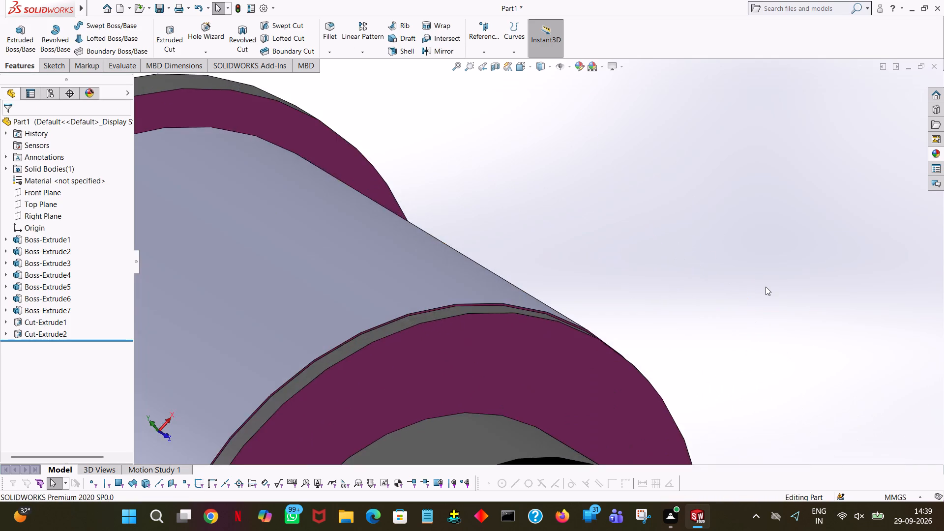
ctrl+scroll(766, 287, up, 14)
ctrl+scroll(656, 287, down, 6)
ctrl+middle_drag(491, 254, 552, 242)
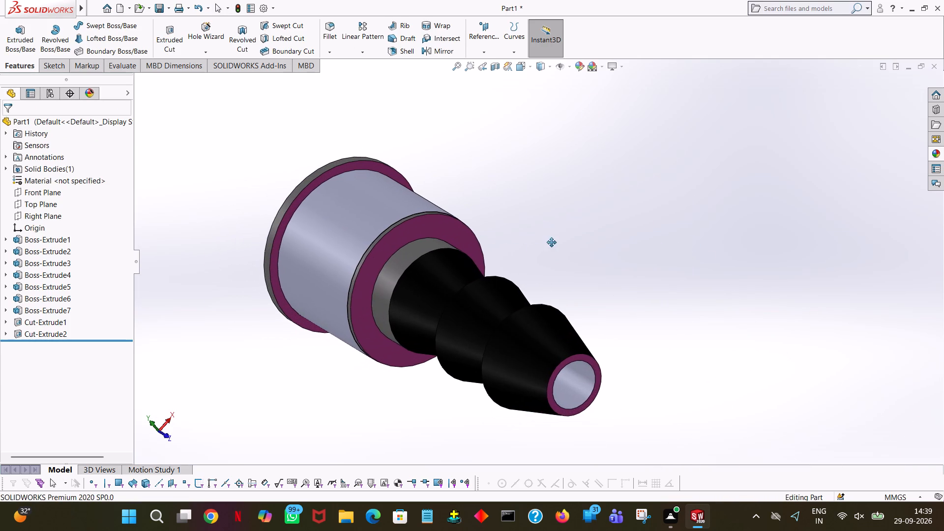
ctrl+middle_drag(552, 242, 552, 242)
click(371, 185)
click(473, 137)
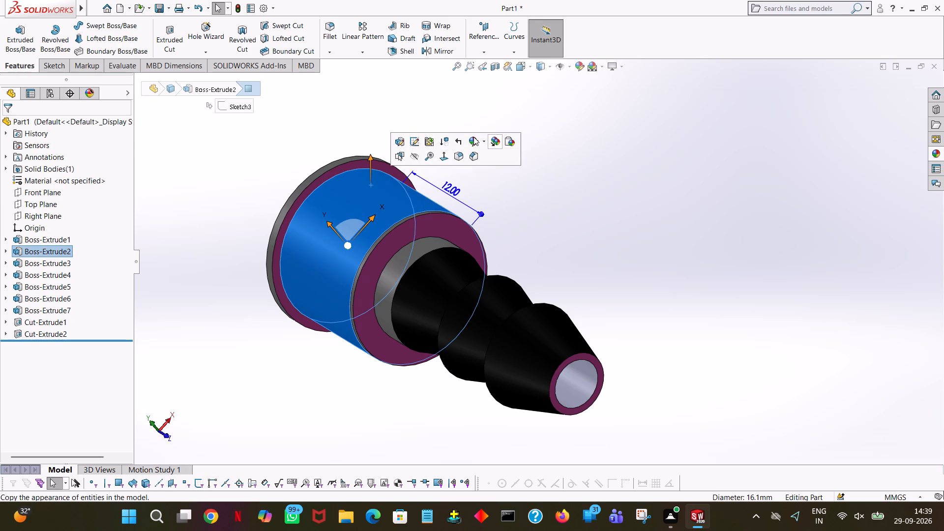
click(479, 159)
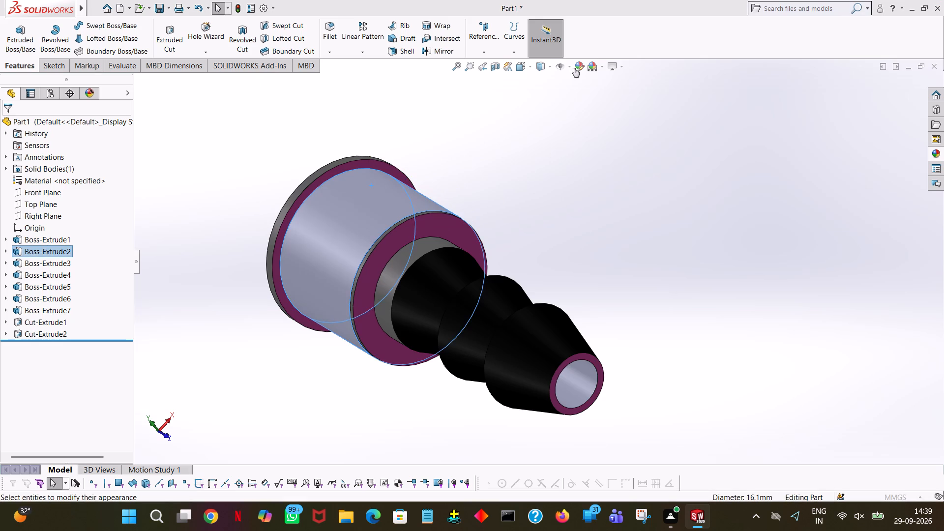
click(44, 383)
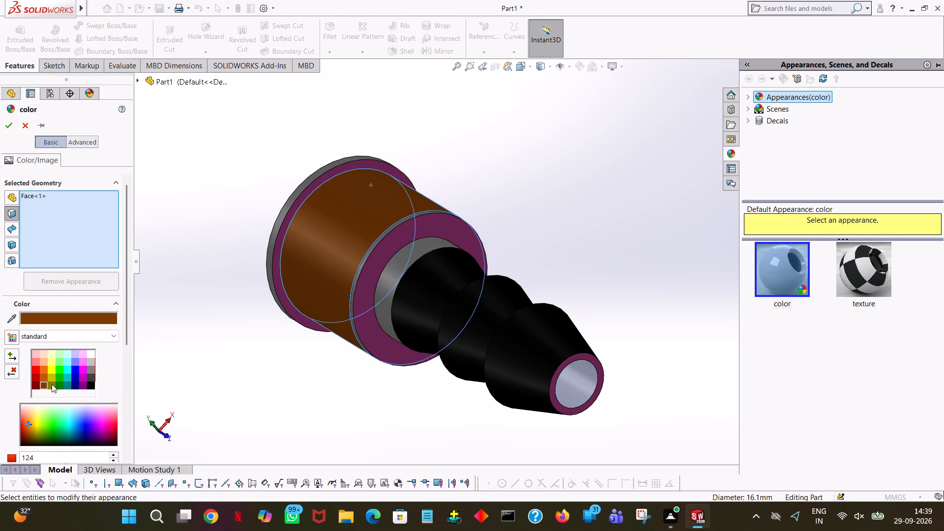
click(46, 386)
click(52, 383)
click(49, 369)
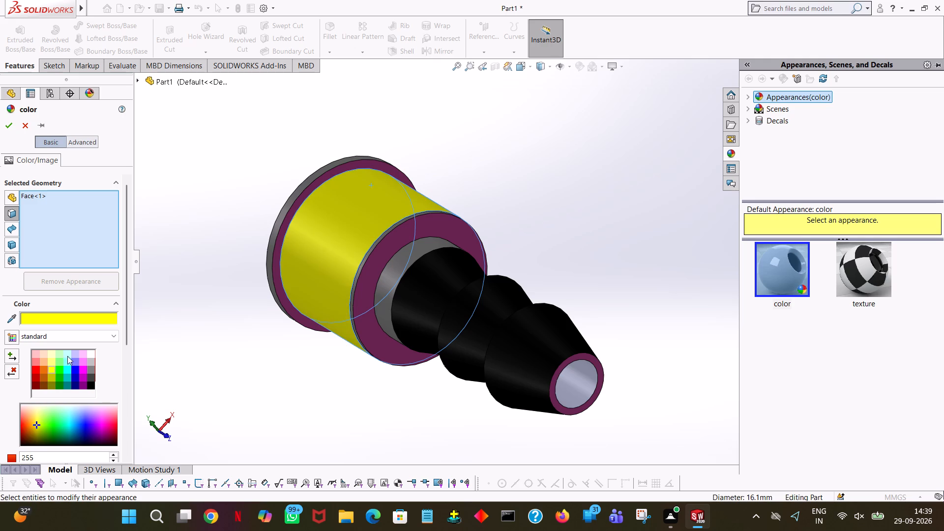
middle_drag(324, 253, 460, 294)
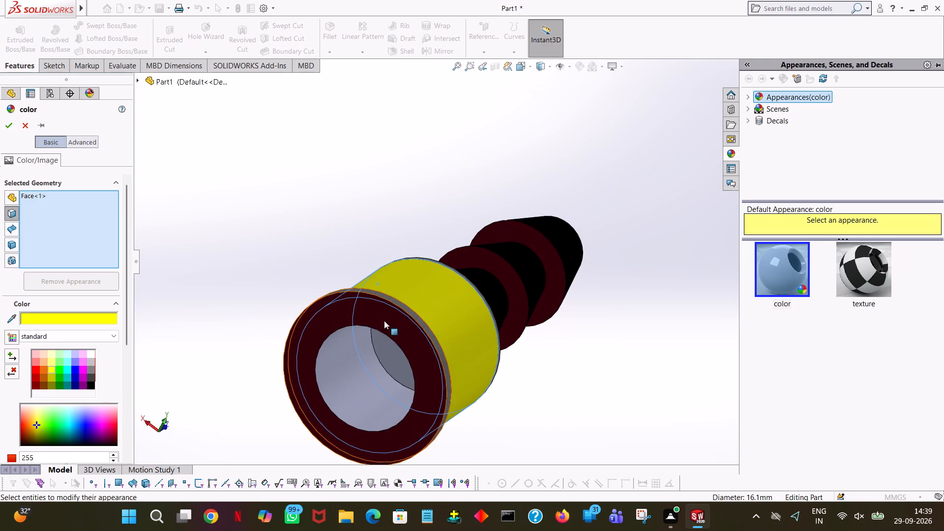
middle_drag(623, 290, 383, 383)
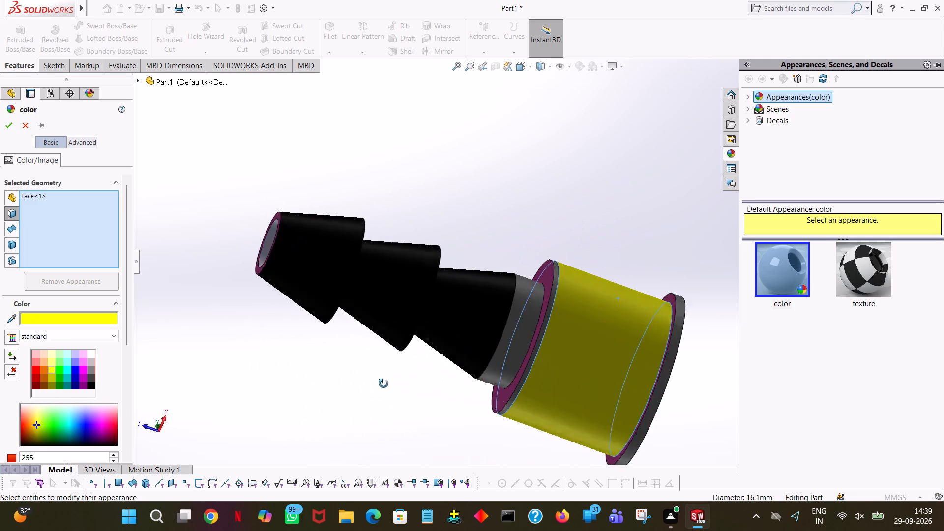
middle_drag(383, 383, 382, 384)
middle_drag(404, 407, 462, 403)
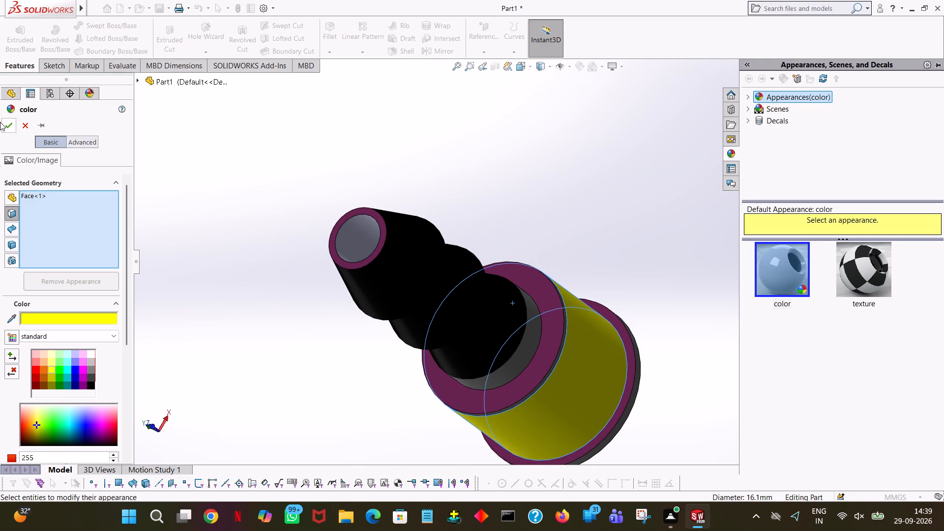
click(5, 122)
click(459, 141)
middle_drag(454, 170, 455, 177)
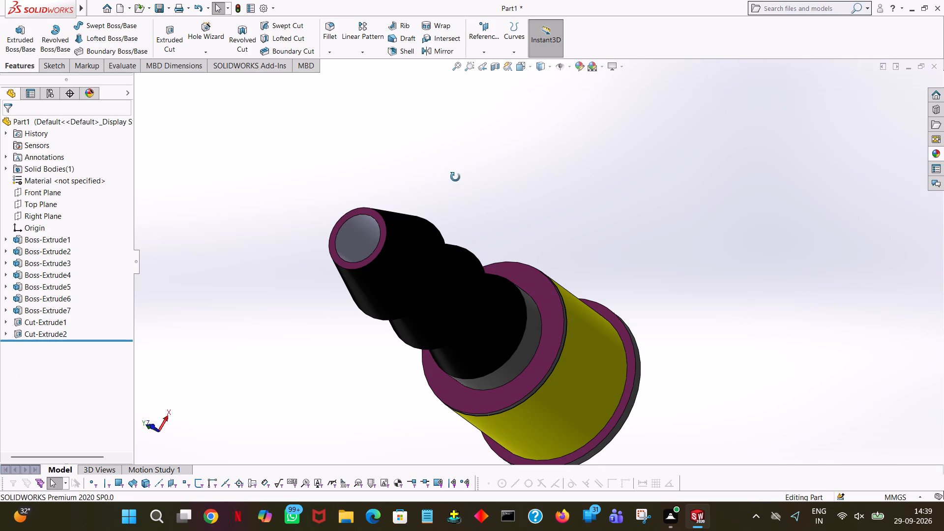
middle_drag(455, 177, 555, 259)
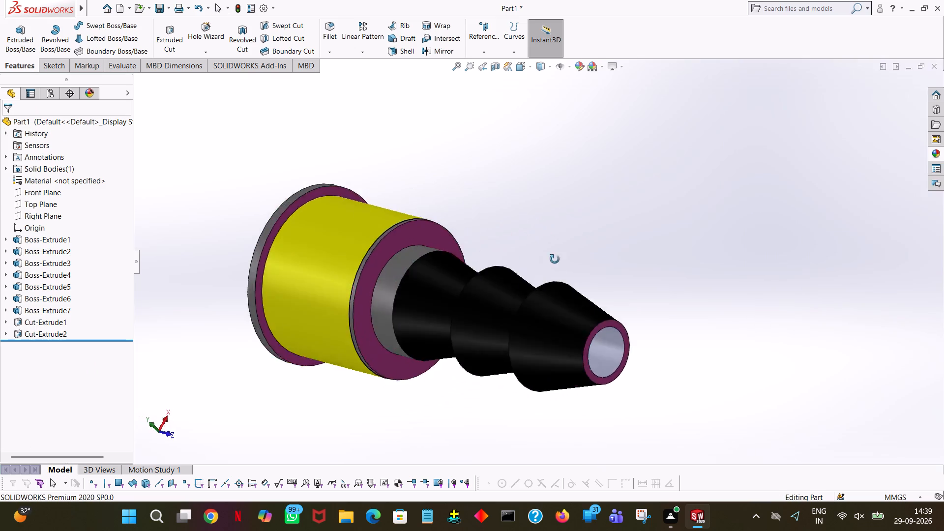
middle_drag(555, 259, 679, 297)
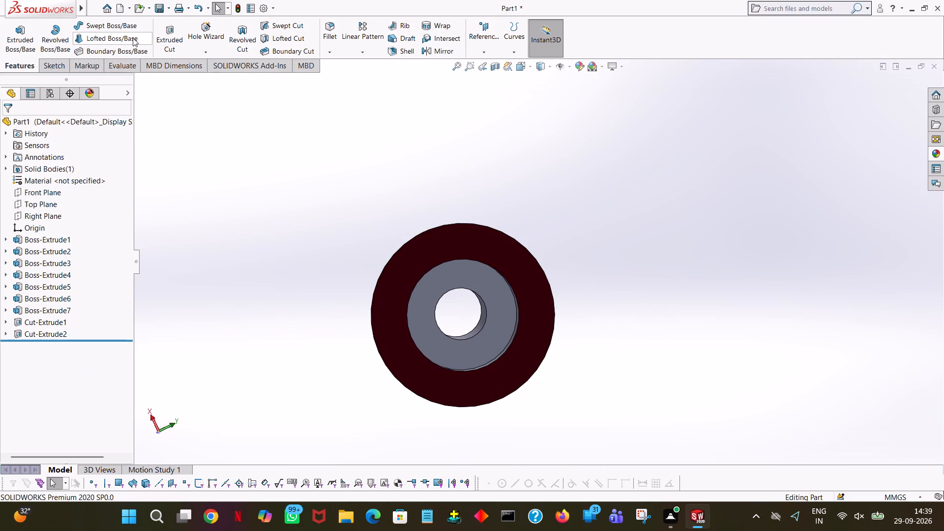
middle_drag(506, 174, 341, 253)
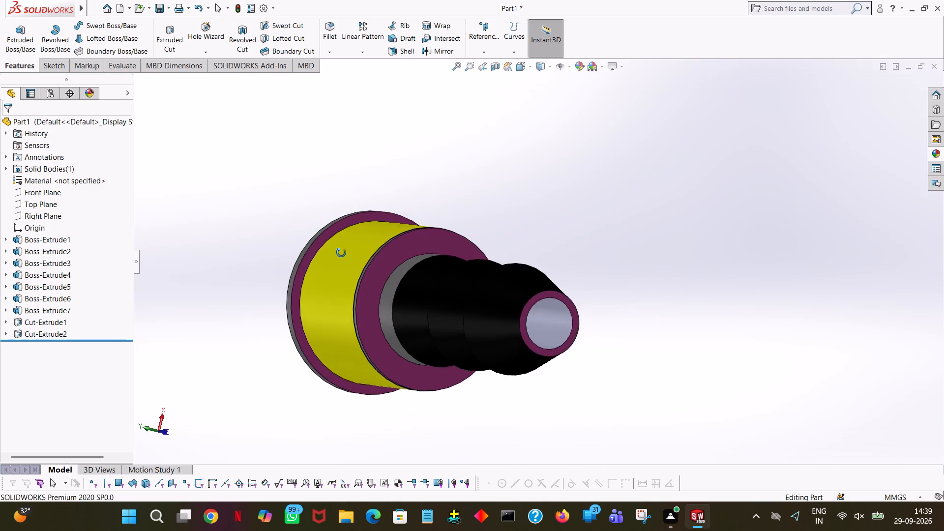
Apply a dark blue colour to the cylindrical inner face of the central through-hole and accept it.
middle_drag(341, 253, 342, 259)
click(561, 340)
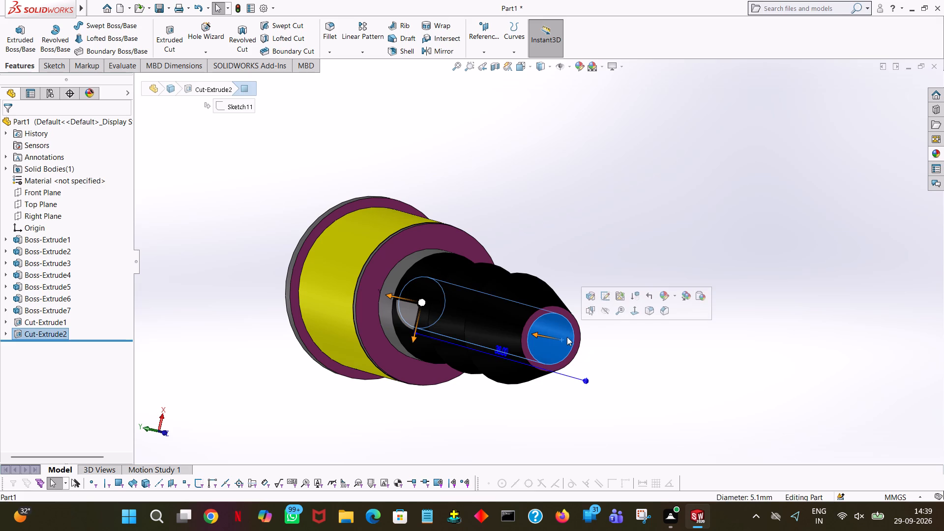
click(659, 290)
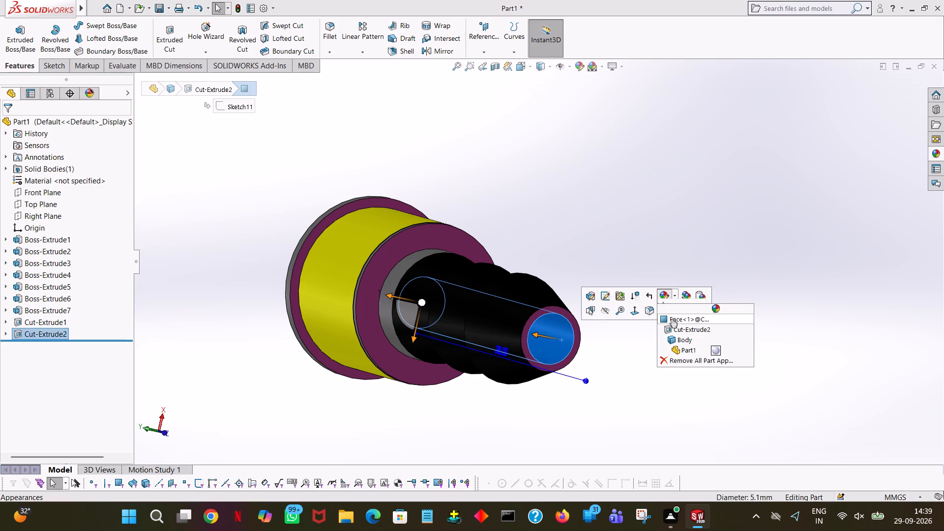
click(672, 319)
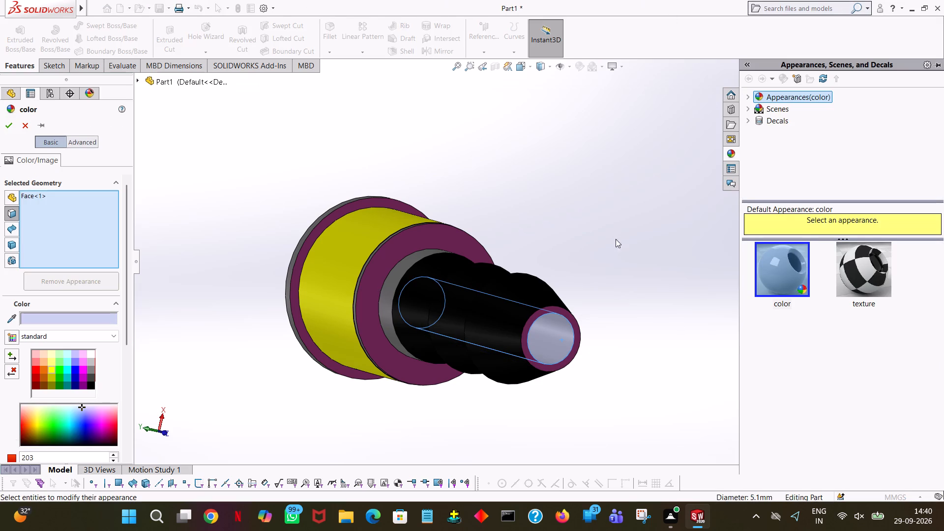
click(75, 382)
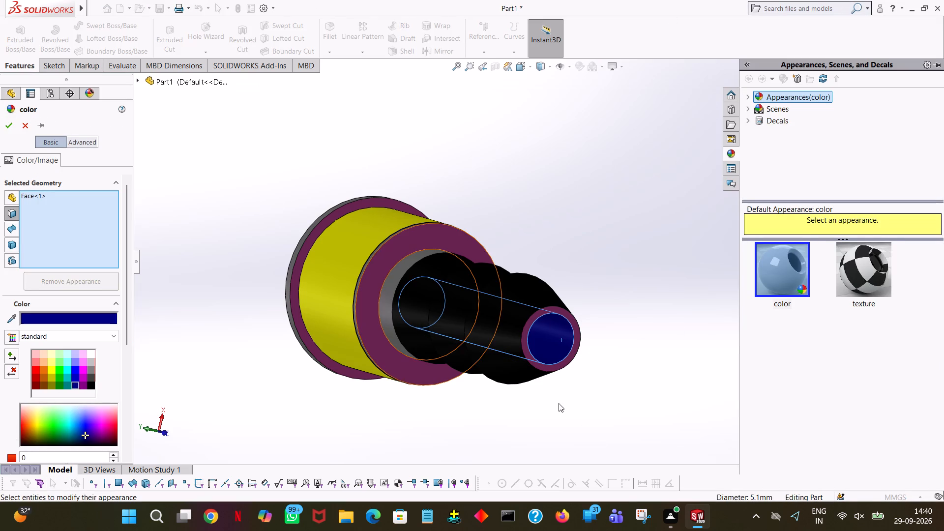
middle_drag(613, 425, 785, 383)
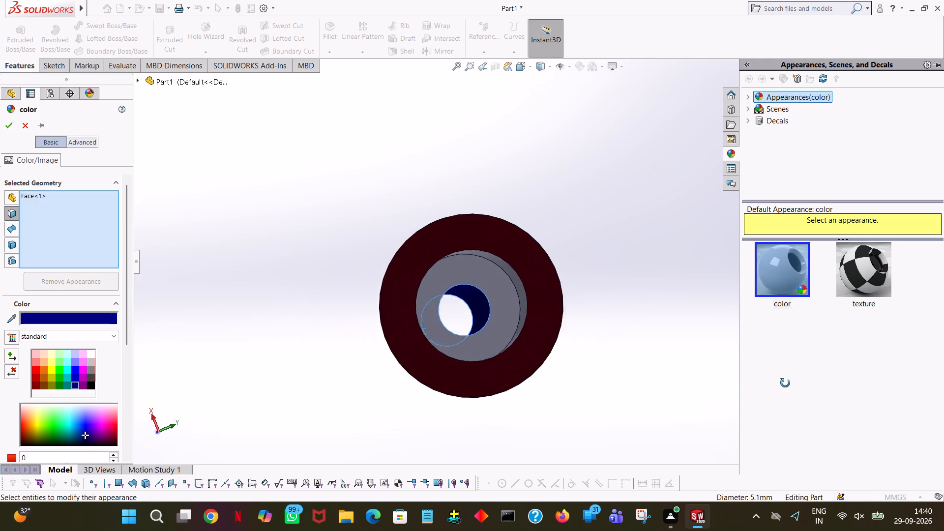
middle_drag(785, 383, 779, 398)
click(9, 125)
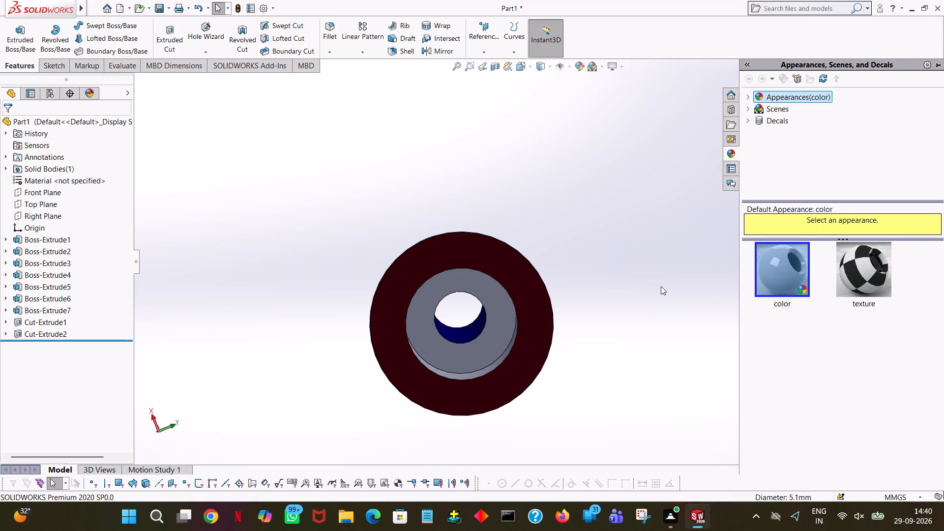
Apply a dark grey colour to the flat annular floor of the bore at the flange end and accept it.
middle_drag(597, 284, 646, 298)
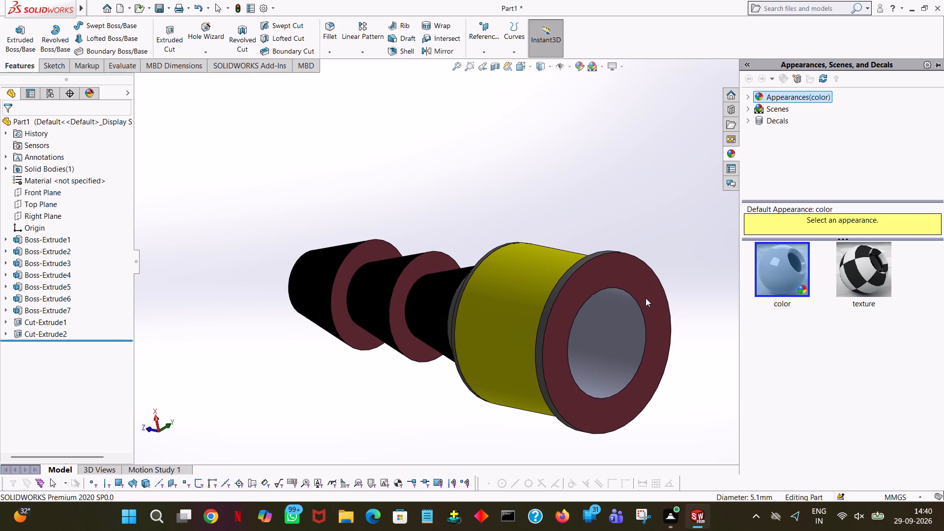
middle_drag(649, 186, 542, 194)
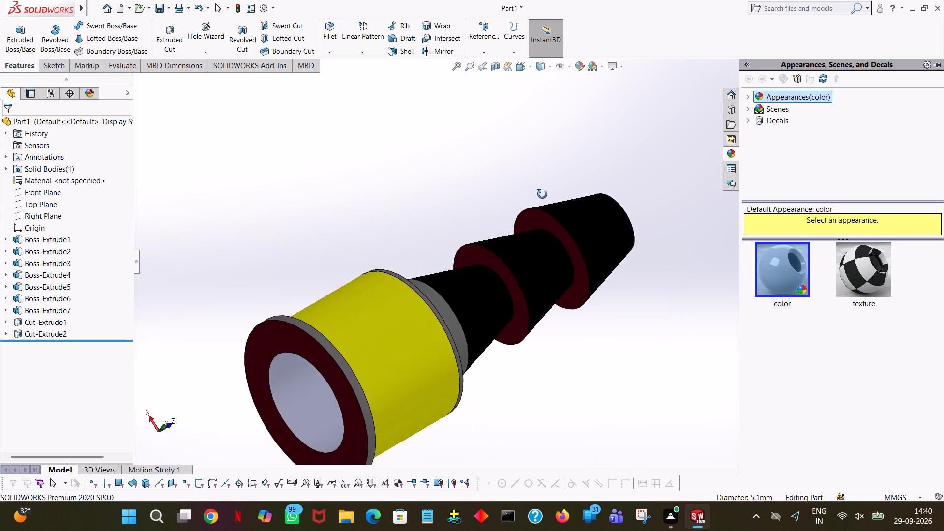
middle_drag(542, 194, 563, 101)
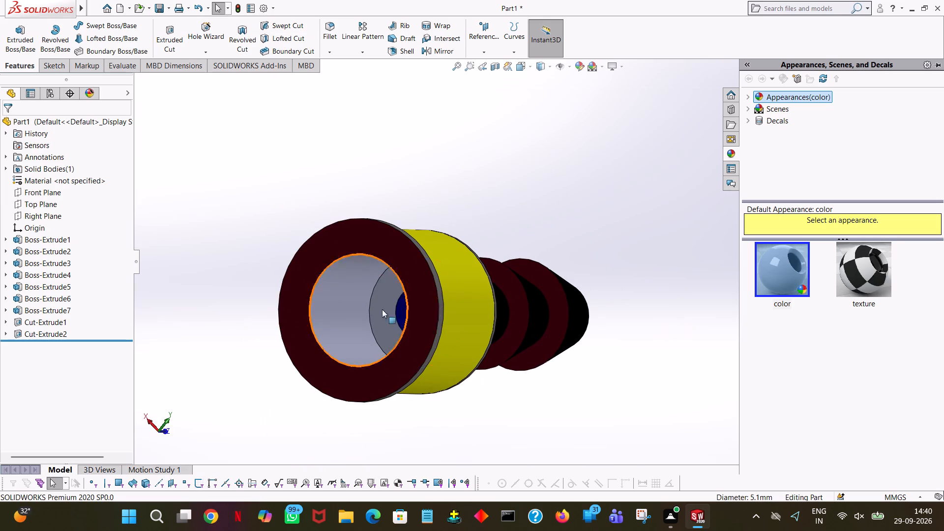
click(378, 283)
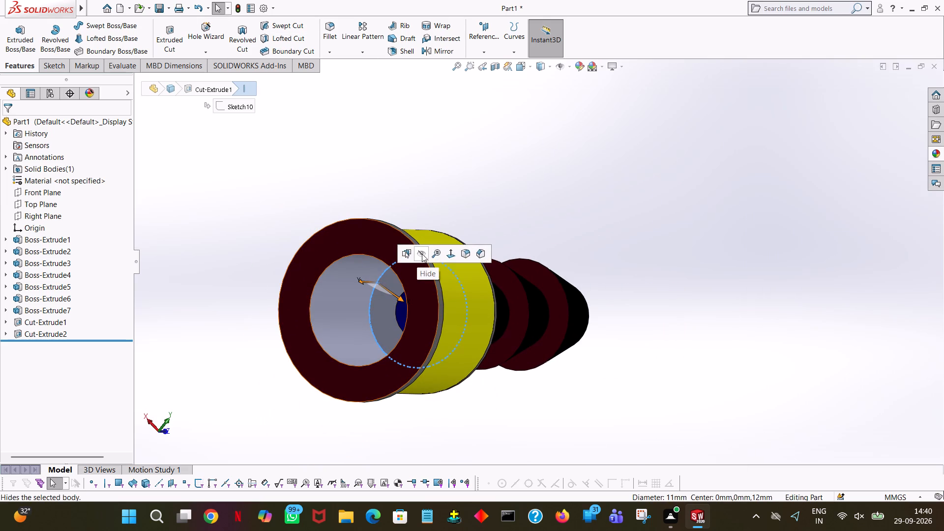
click(479, 136)
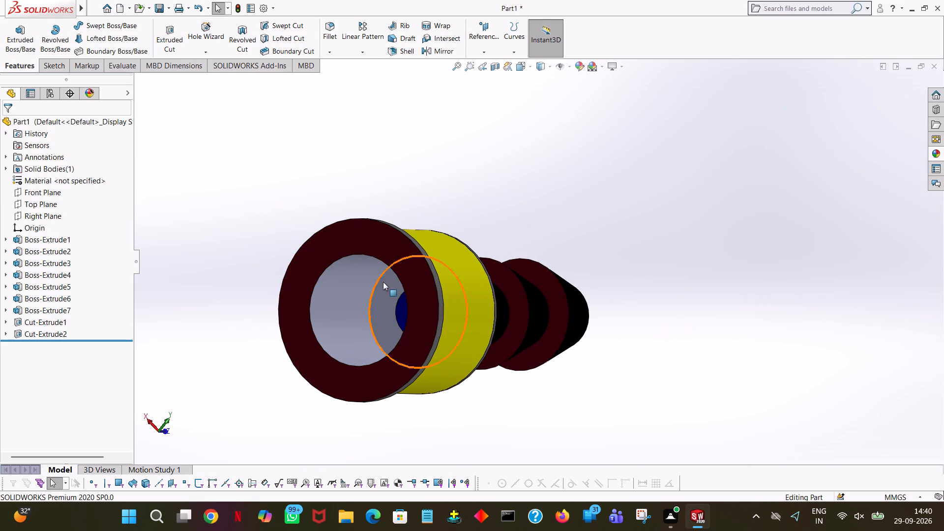
click(381, 296)
click(484, 254)
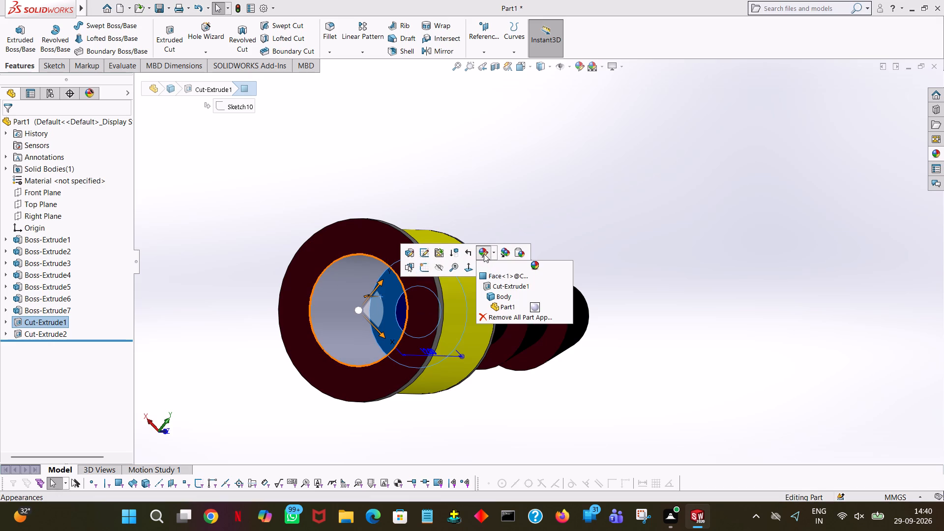
click(495, 274)
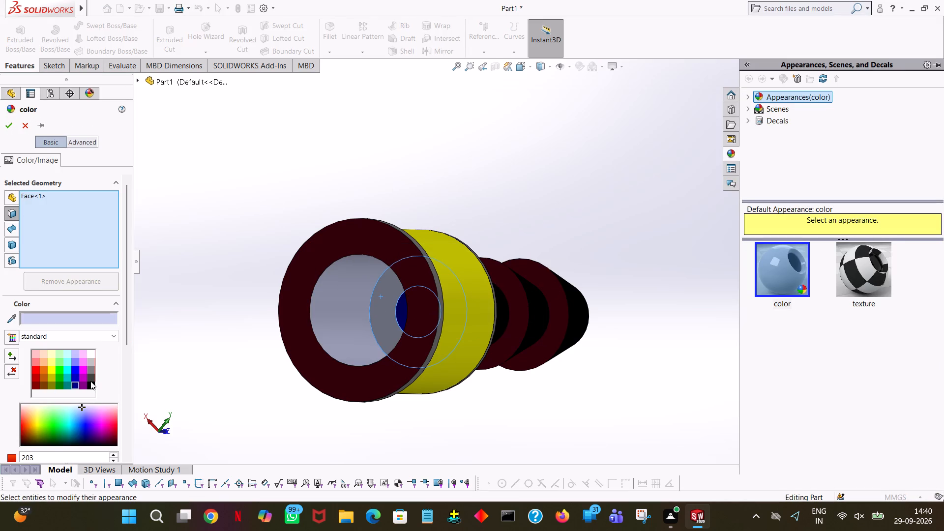
click(93, 374)
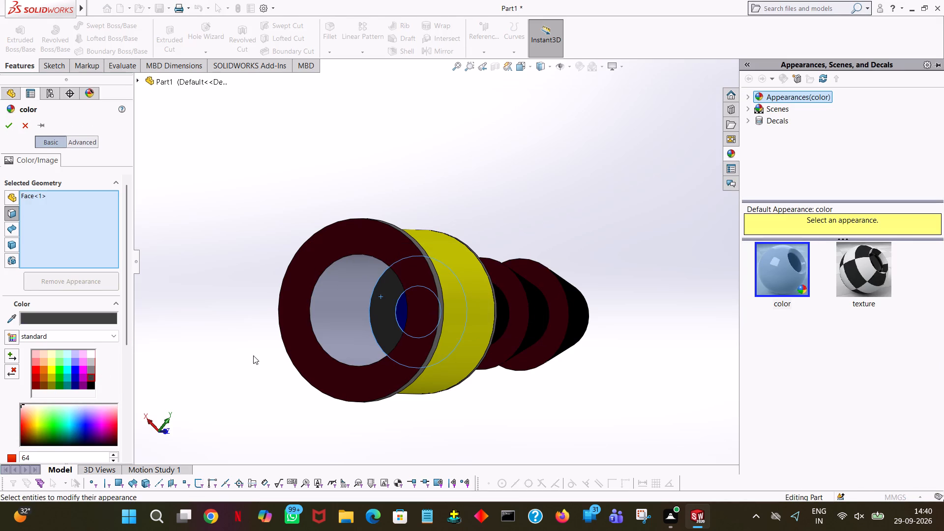
middle_drag(253, 355, 300, 310)
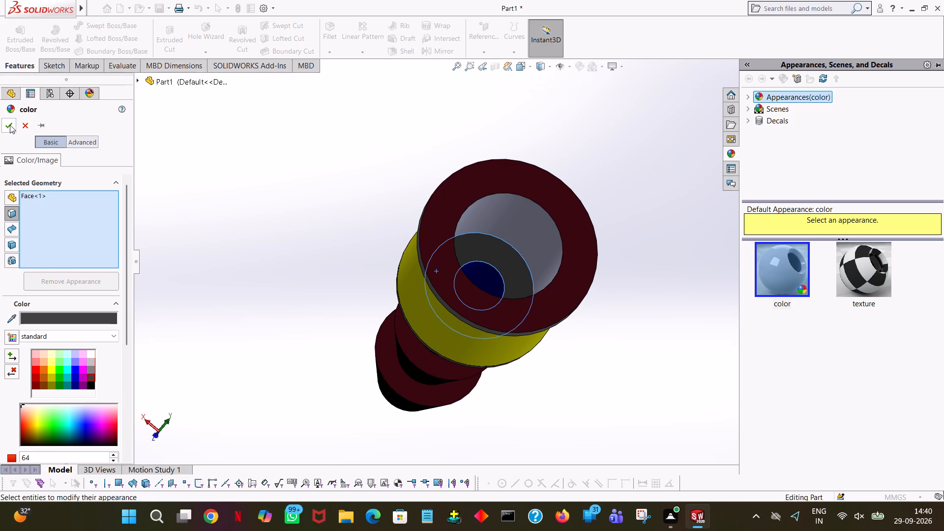
click(10, 125)
Apply a red colour to the cylindrical inner wall of the flange-end bore and accept it.
middle_drag(283, 125, 337, 192)
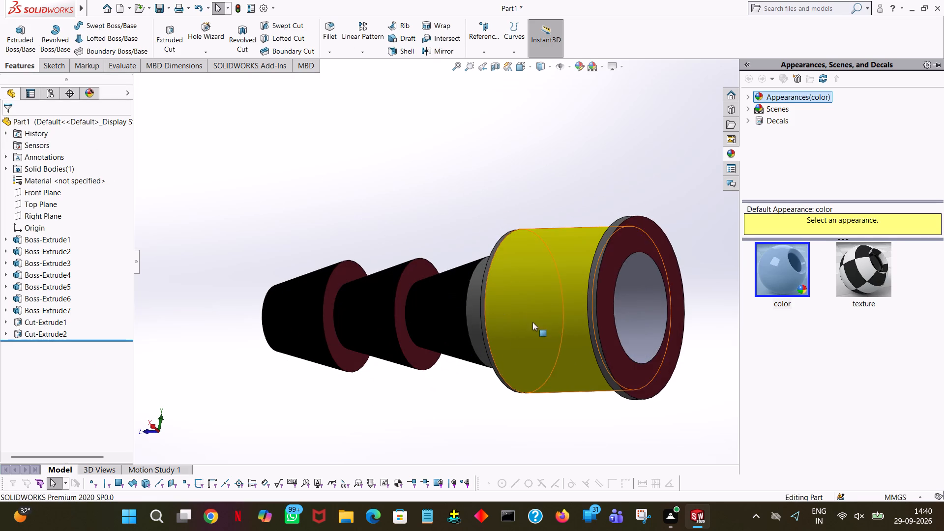
click(664, 305)
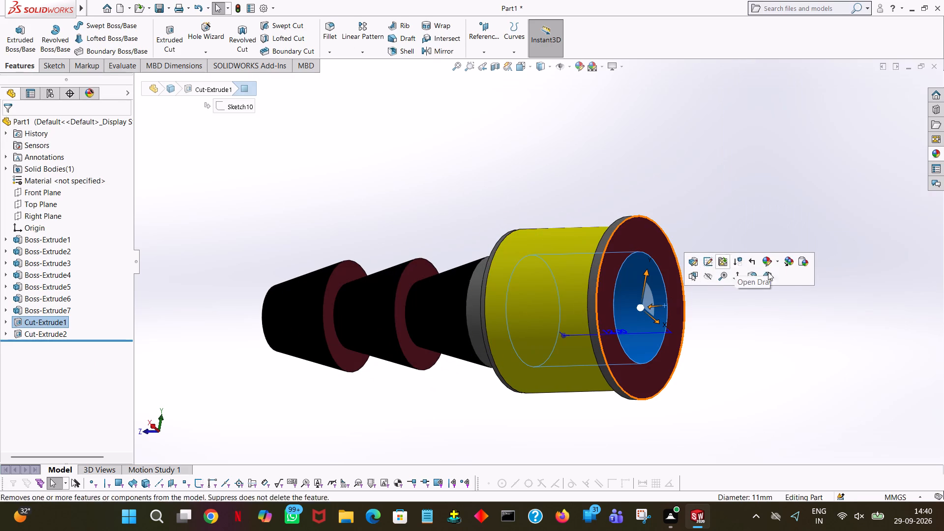
click(771, 262)
click(776, 285)
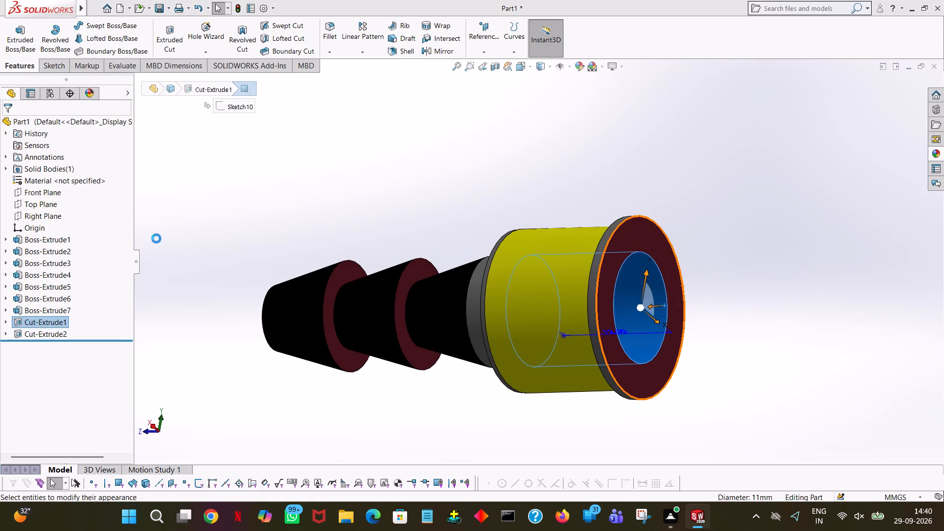
click(35, 362)
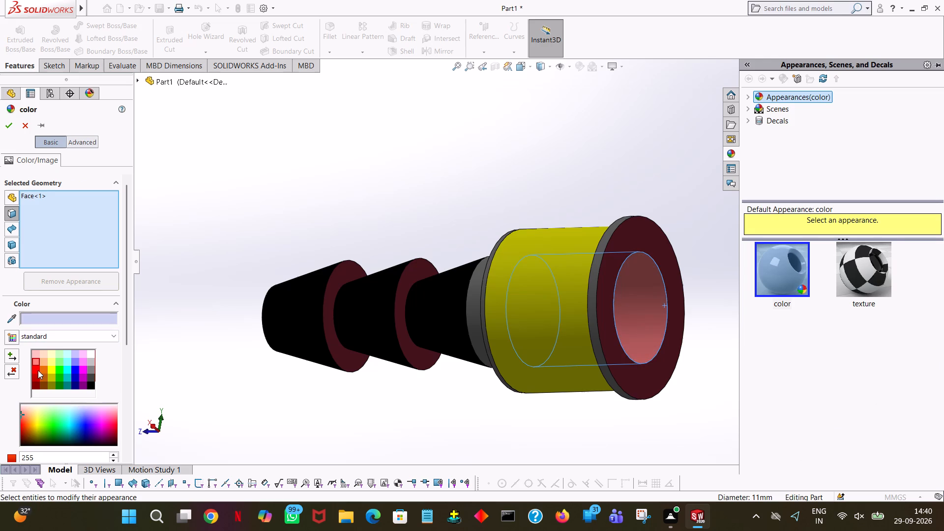
click(38, 375)
middle_drag(93, 381, 86, 378)
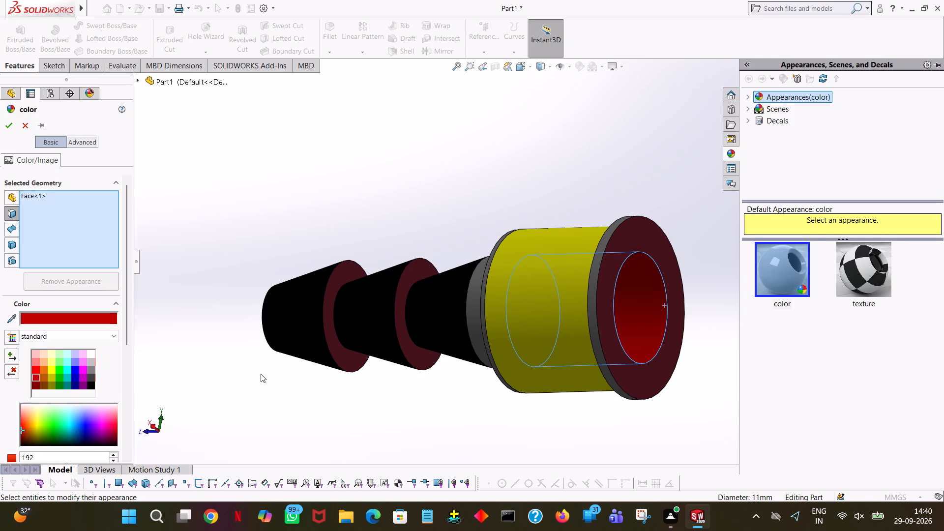
middle_drag(262, 375, 184, 355)
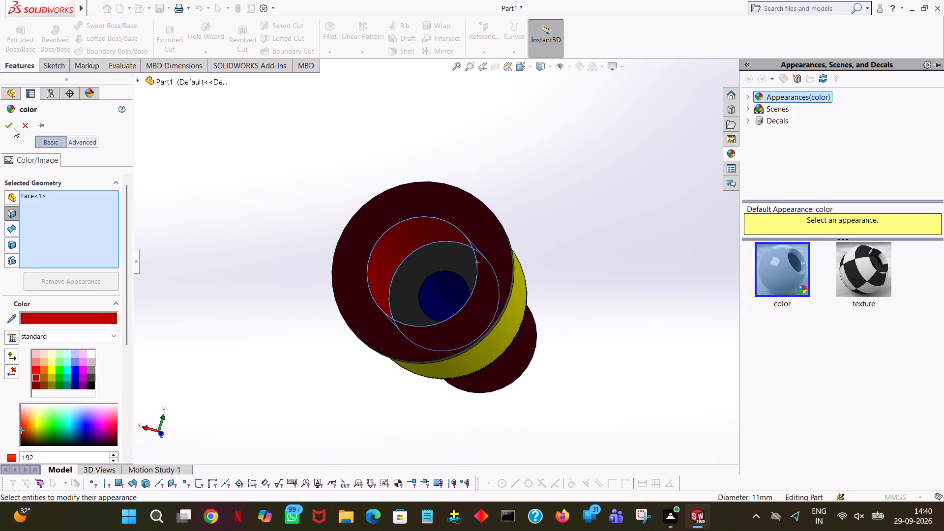
click(13, 129)
Examine the coloured nipple from all sides, including the bore, the barbs, the flange and the through-hole.
click(613, 255)
middle_drag(613, 255, 645, 462)
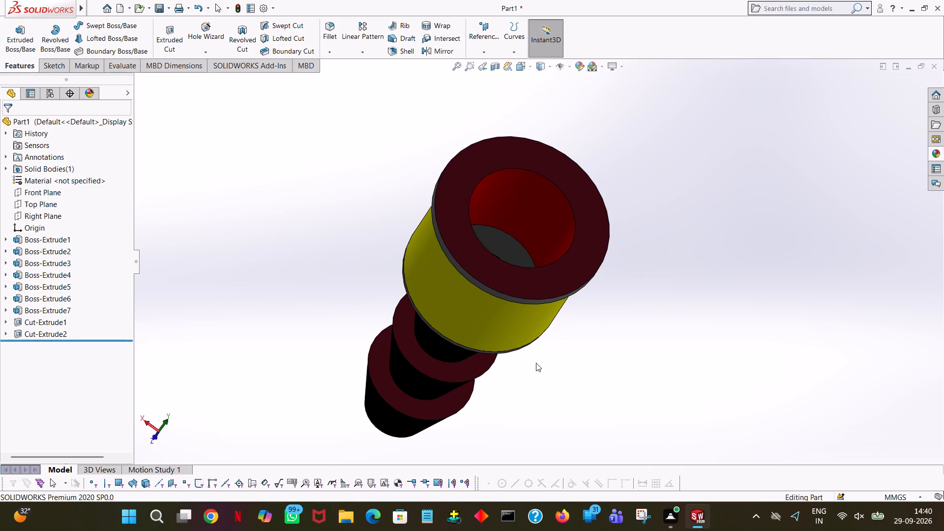
middle_drag(571, 346, 828, 364)
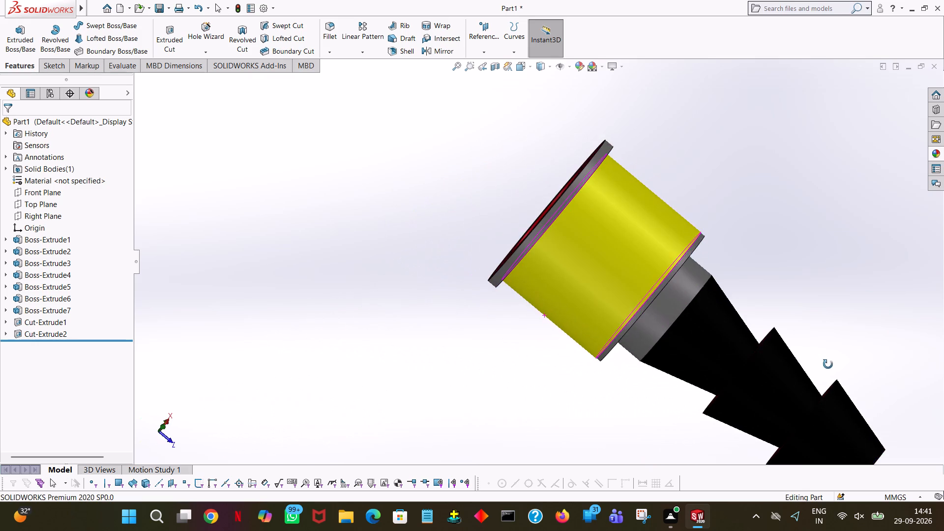
middle_drag(828, 364, 528, 476)
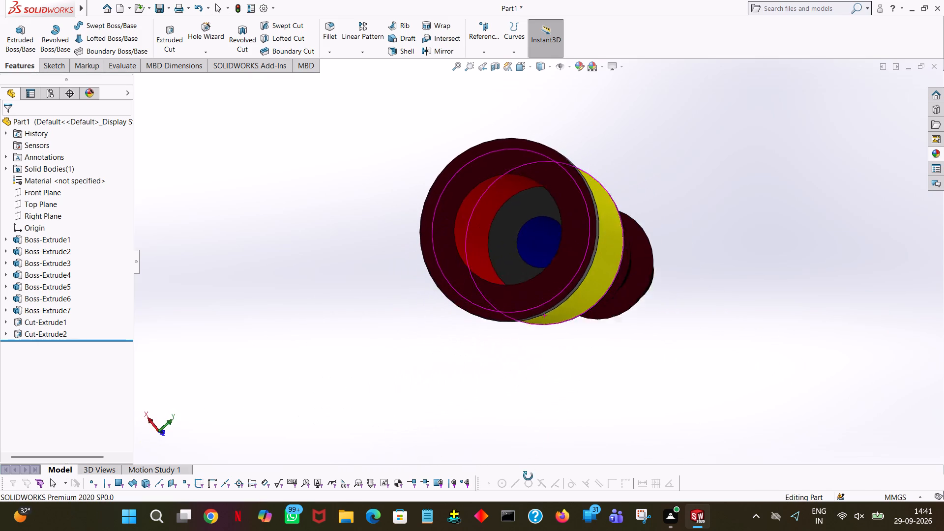
middle_drag(528, 476, 520, 279)
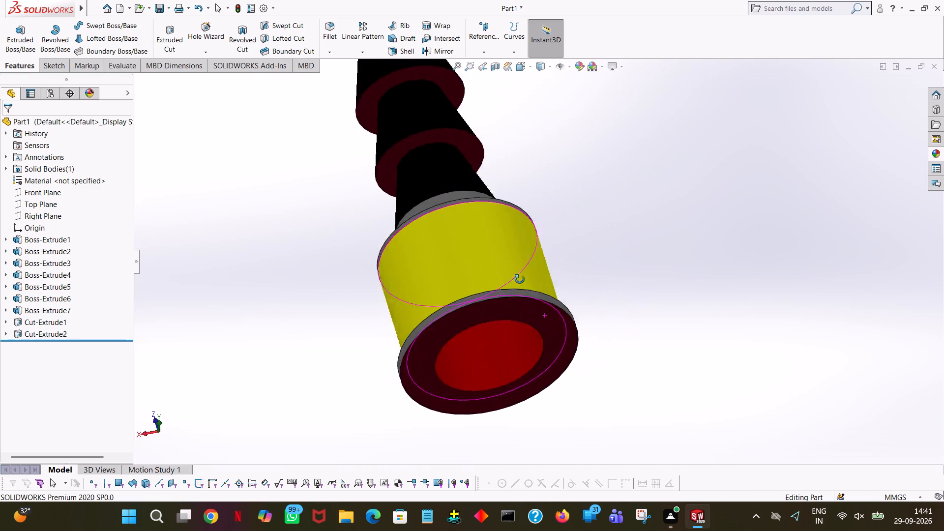
middle_drag(520, 279, 802, 296)
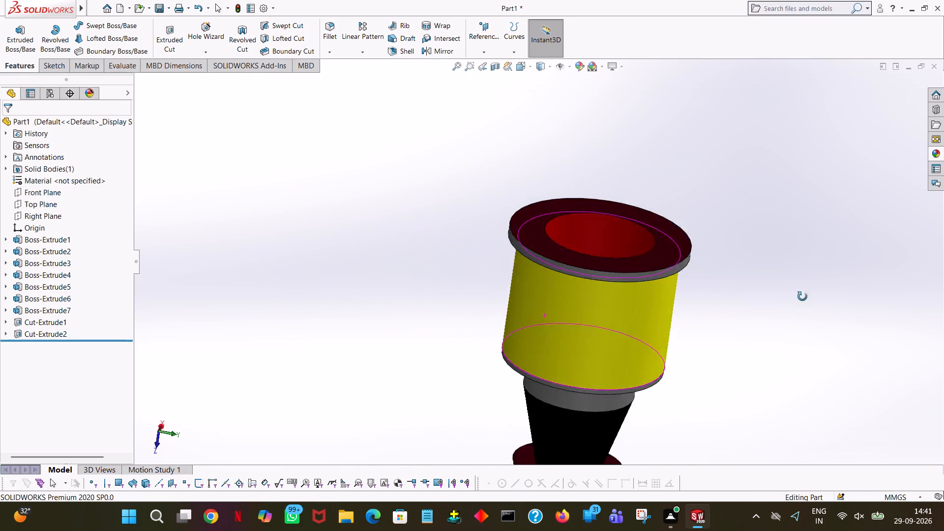
middle_drag(802, 296, 608, 217)
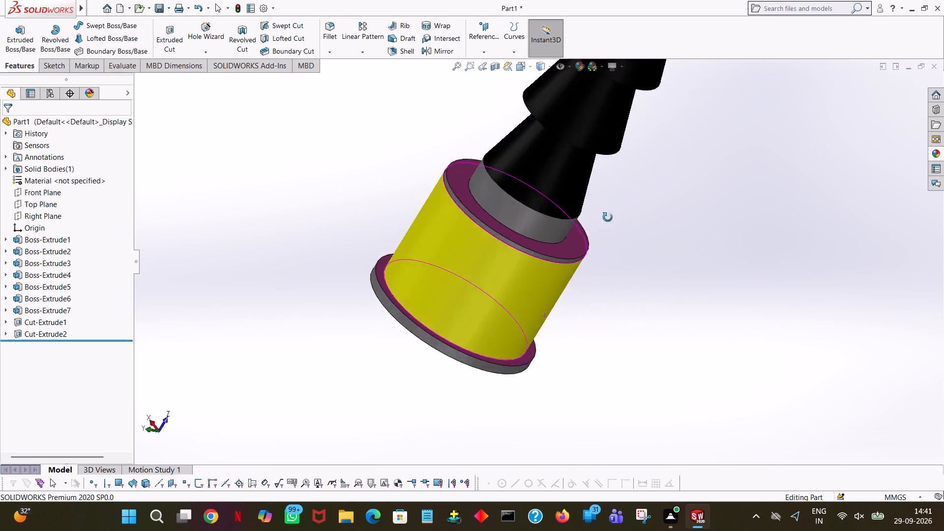
middle_drag(608, 217, 824, 358)
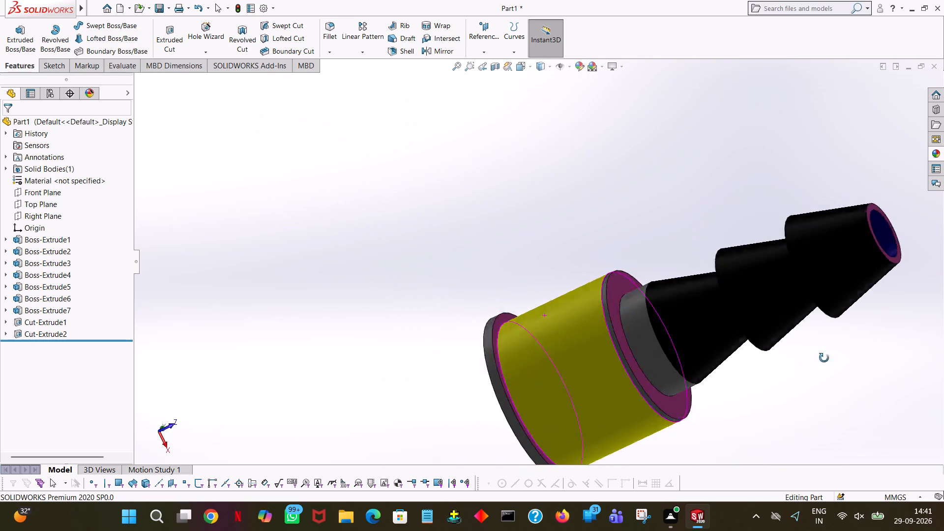
middle_drag(824, 358, 471, 133)
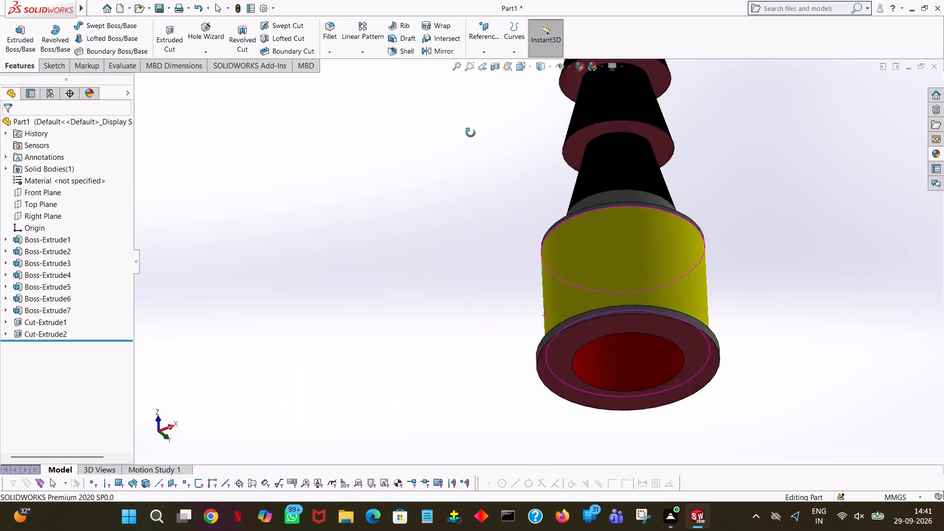
middle_drag(471, 133, 366, 327)
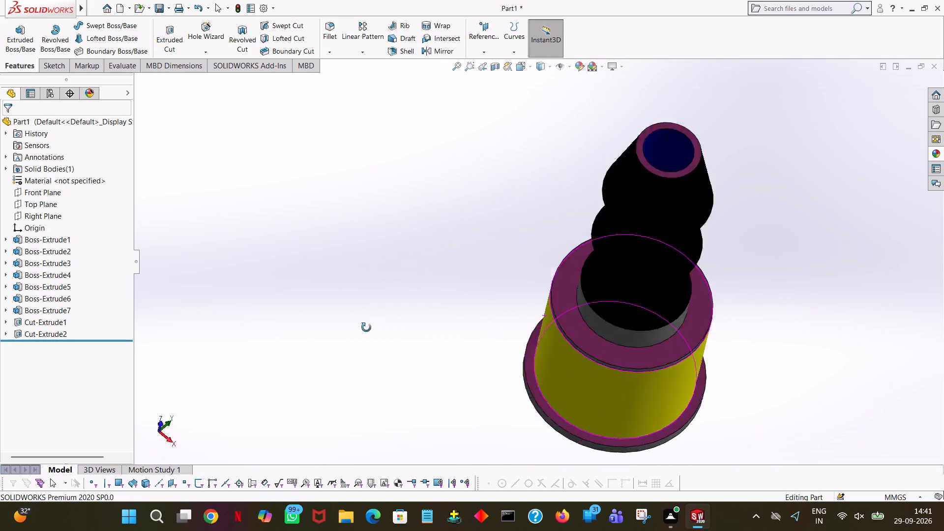
middle_drag(366, 327, 339, 530)
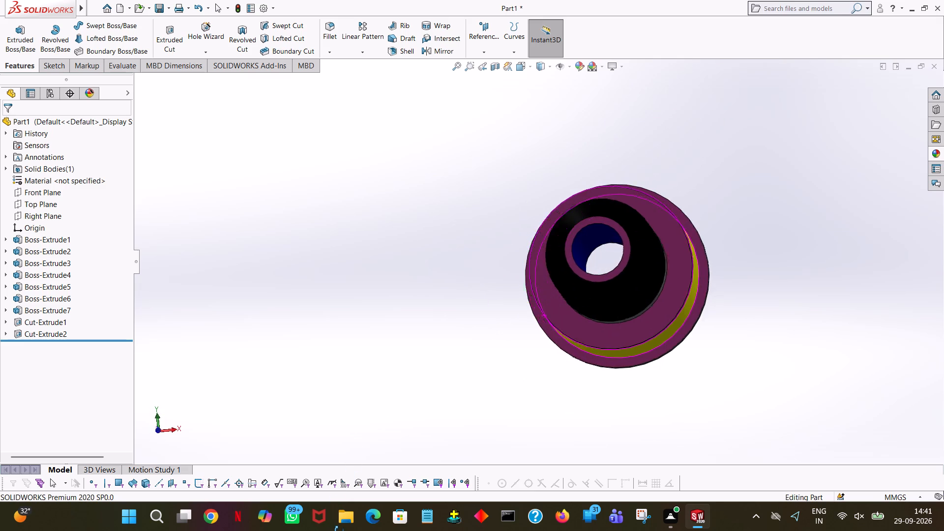
middle_drag(339, 530, 529, 525)
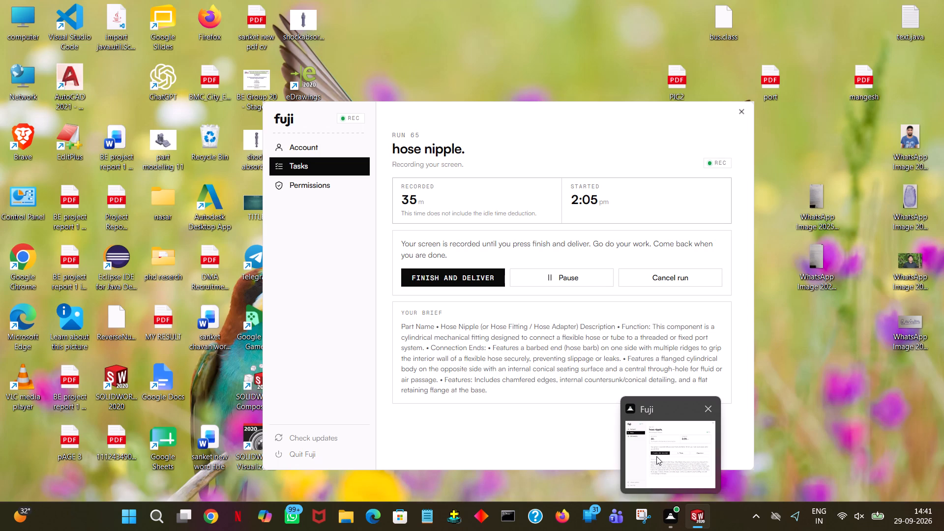
Save the part as a SOLIDWORKS Part named "hose nipple" in the "desighn new job" folder.
click(695, 135)
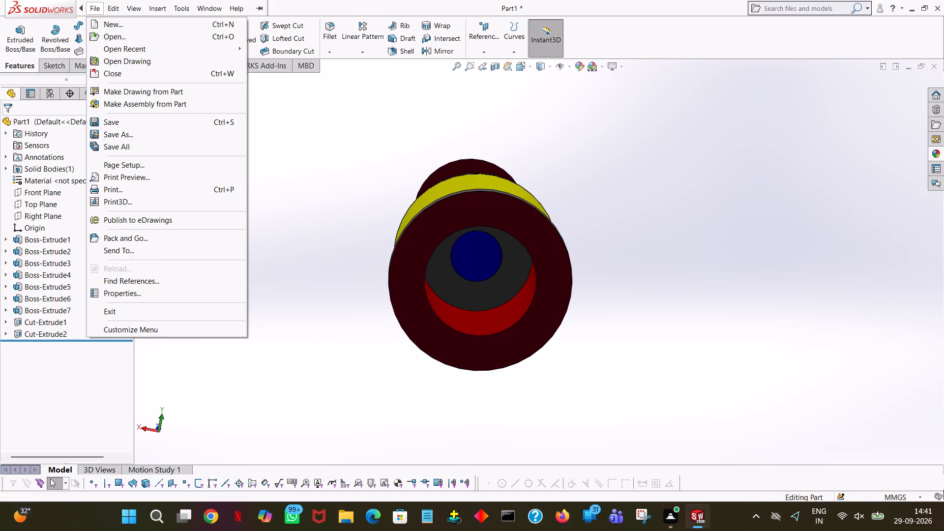
click(850, 183)
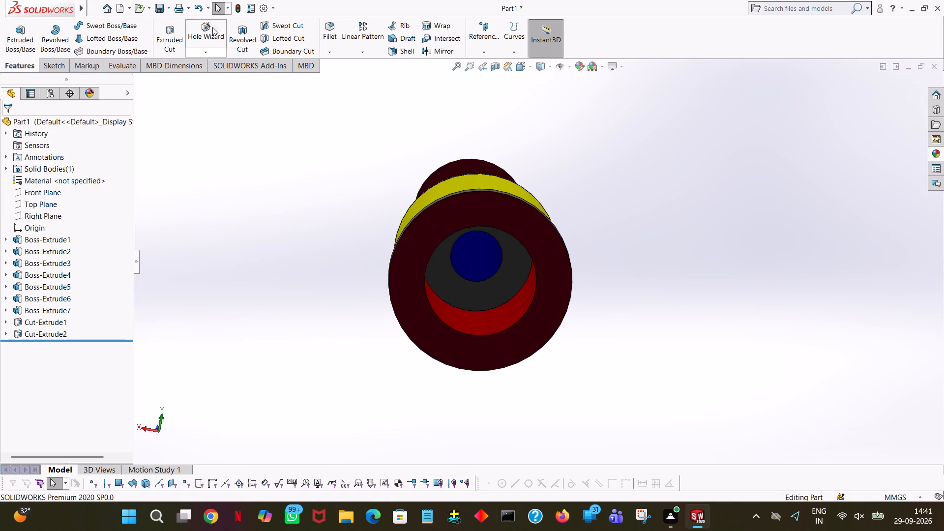
click(171, 7)
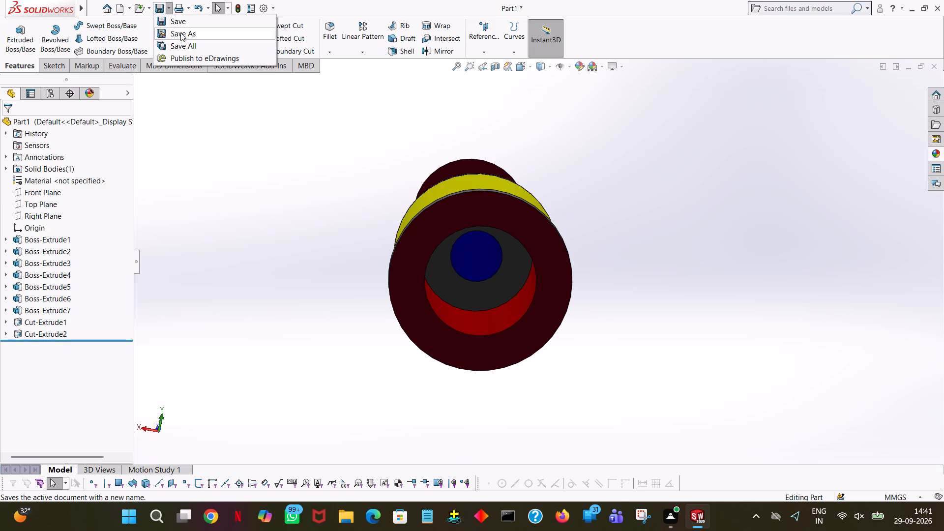
click(180, 32)
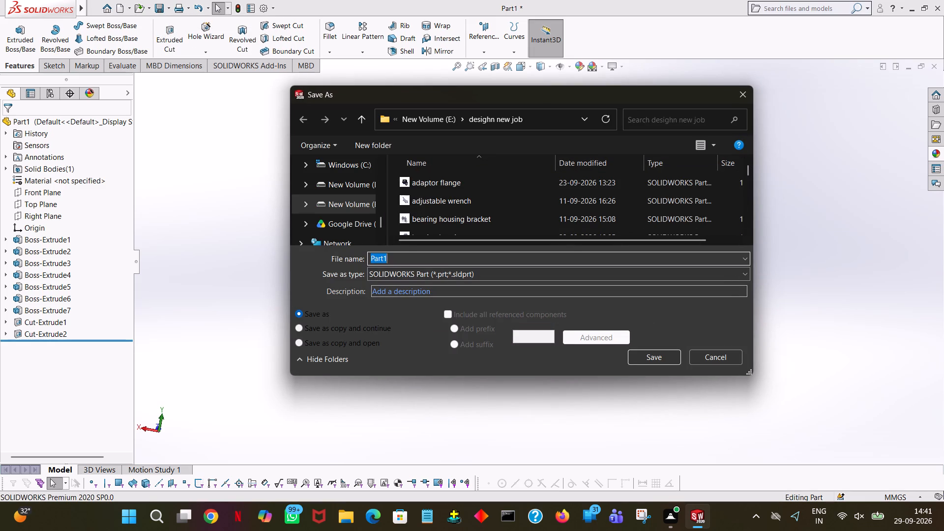
text(ho)
text(se nipple)
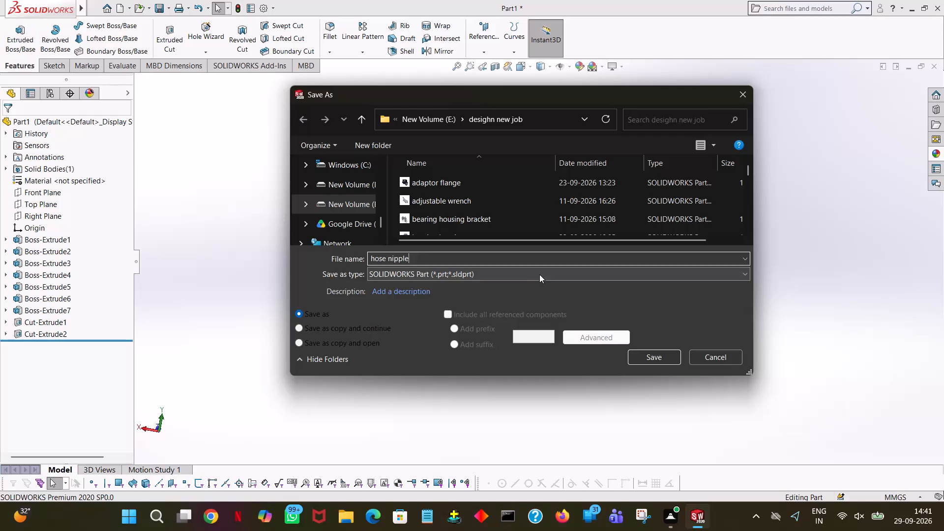
click(539, 273)
click(803, 196)
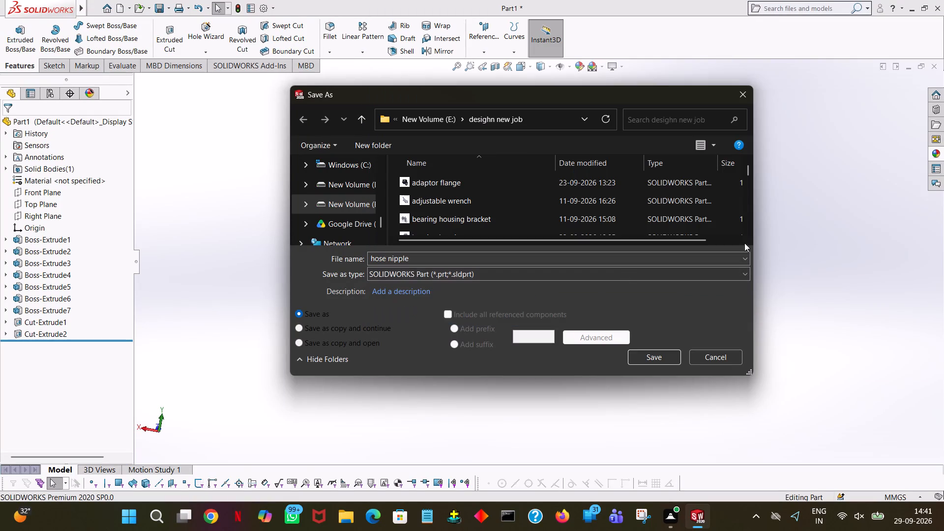
click(666, 356)
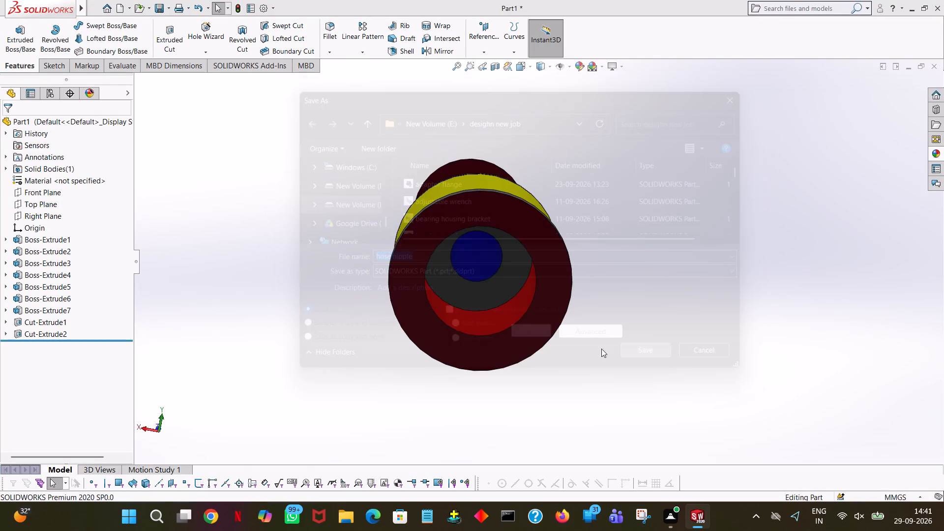
Save a PDF copy of the part as "hose nipple" in the "pdf new job" folder on drive E.
click(172, 7)
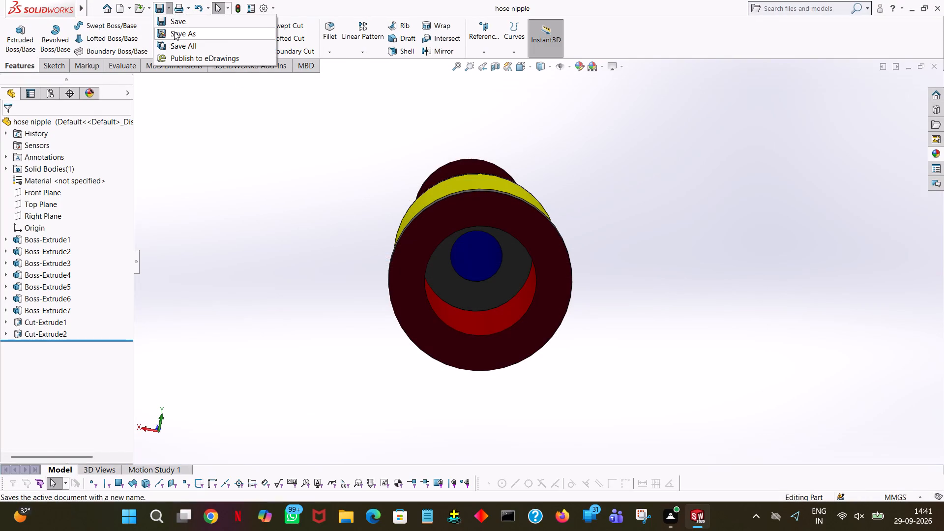
click(174, 31)
click(418, 117)
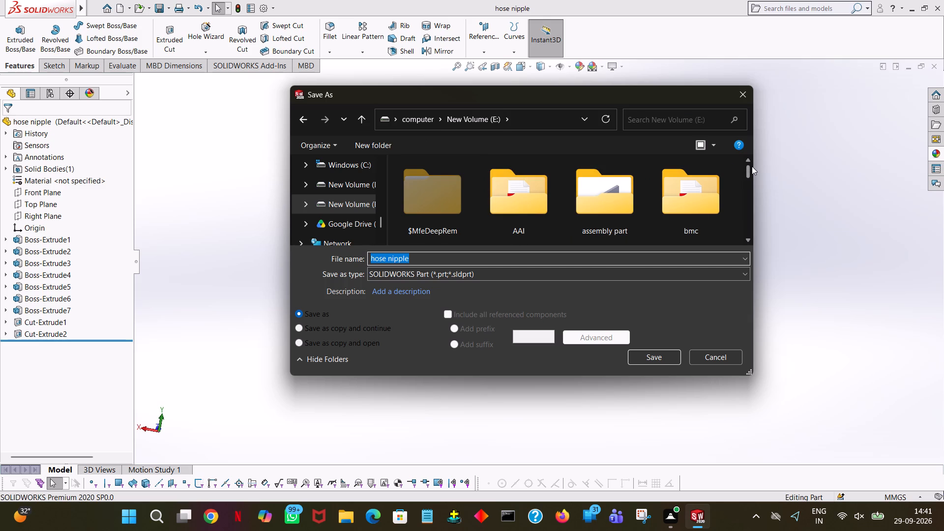
drag(749, 167, 751, 195)
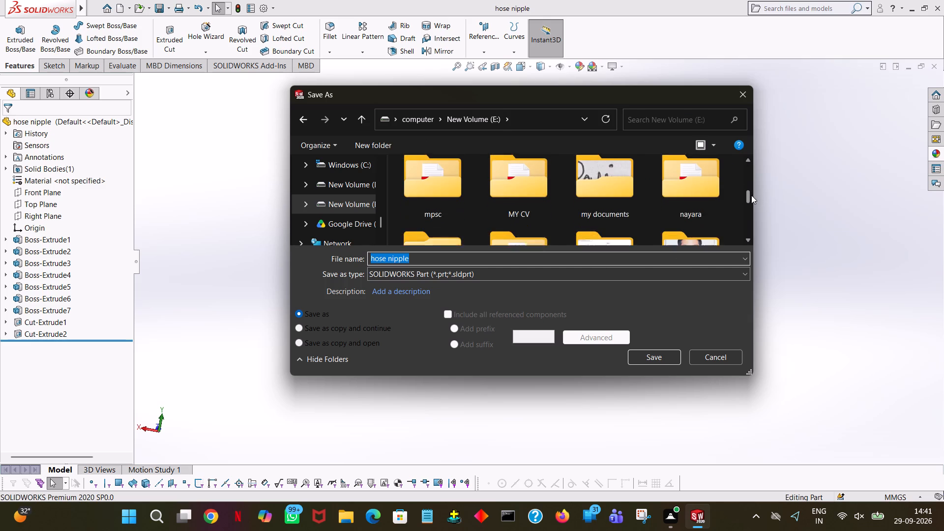
drag(751, 195, 753, 202)
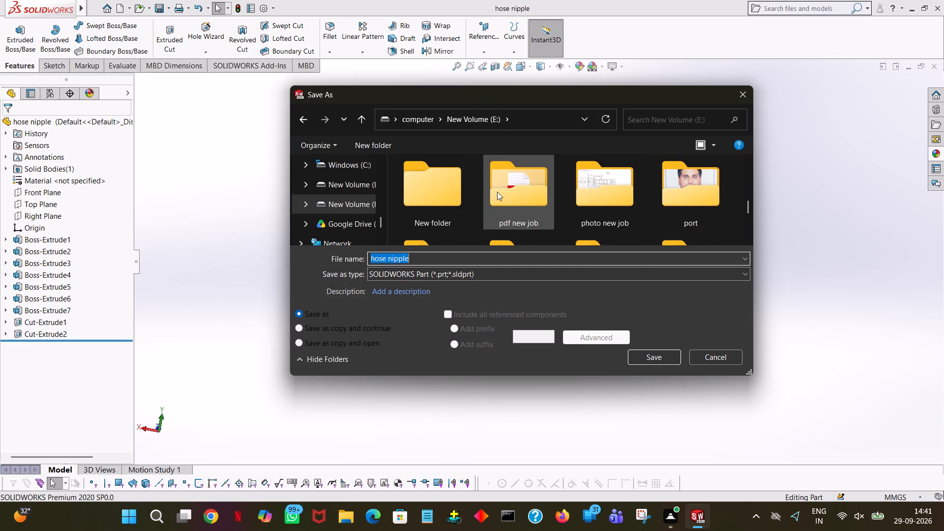
double_click(497, 192)
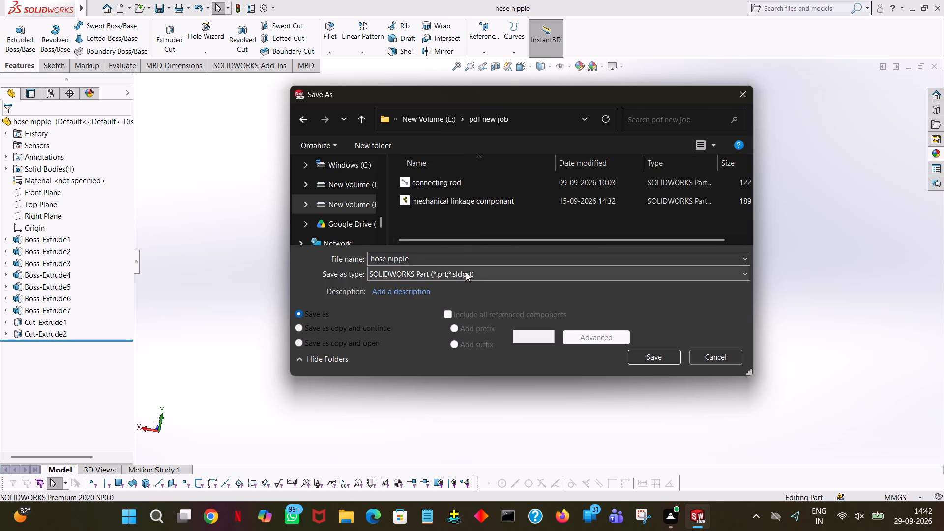
click(466, 272)
click(507, 71)
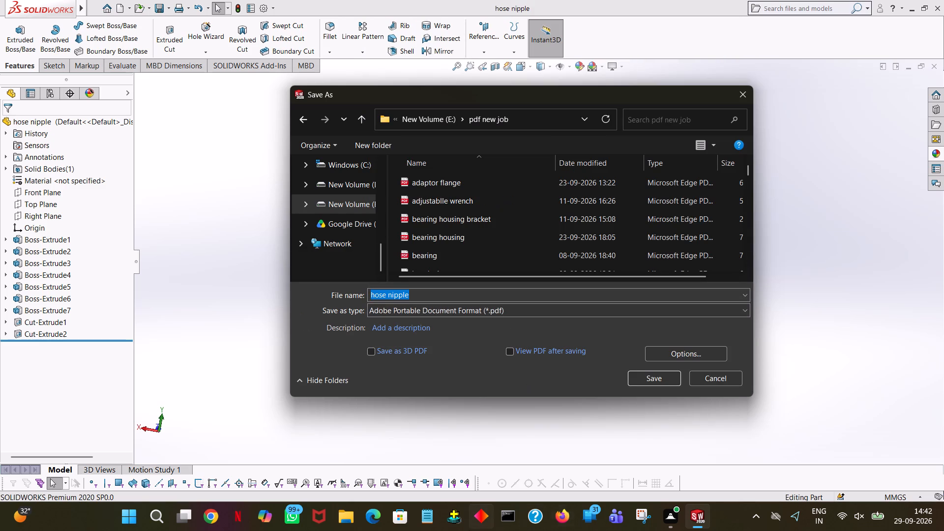
click(638, 373)
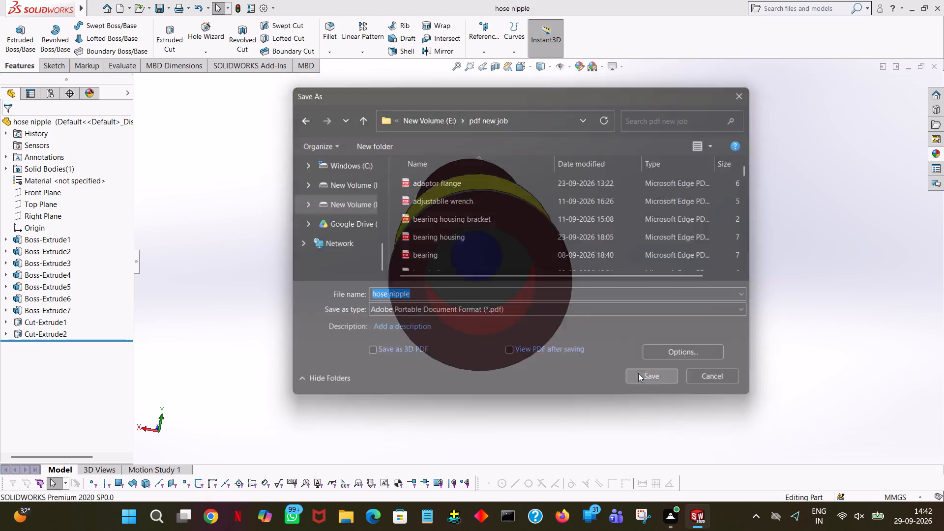